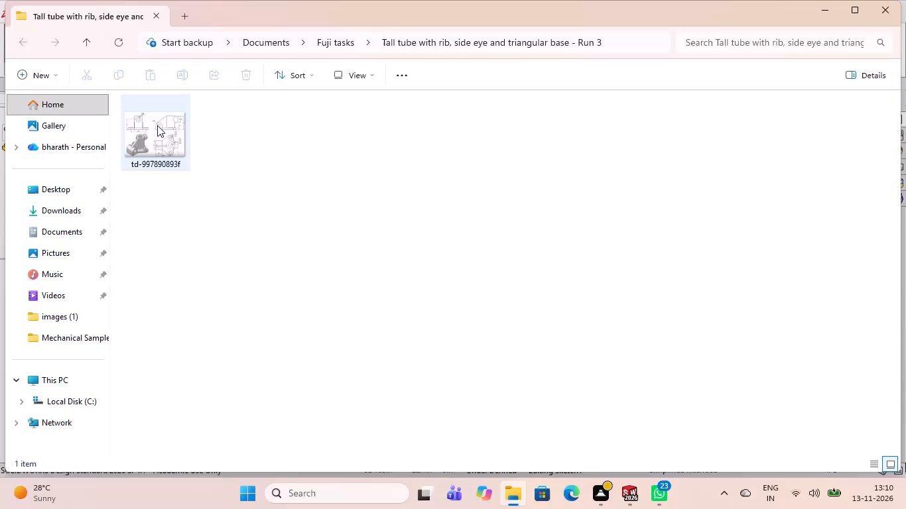
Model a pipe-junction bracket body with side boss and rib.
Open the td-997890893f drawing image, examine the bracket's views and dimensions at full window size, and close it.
{"action": "left_click", "coordinate": [157, 125]}
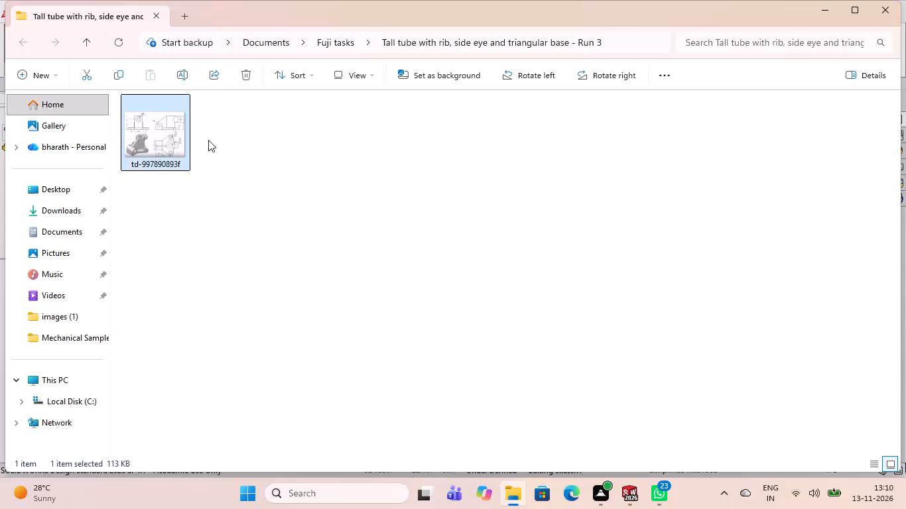
{"action": "left_click", "coordinate": [175, 147]}
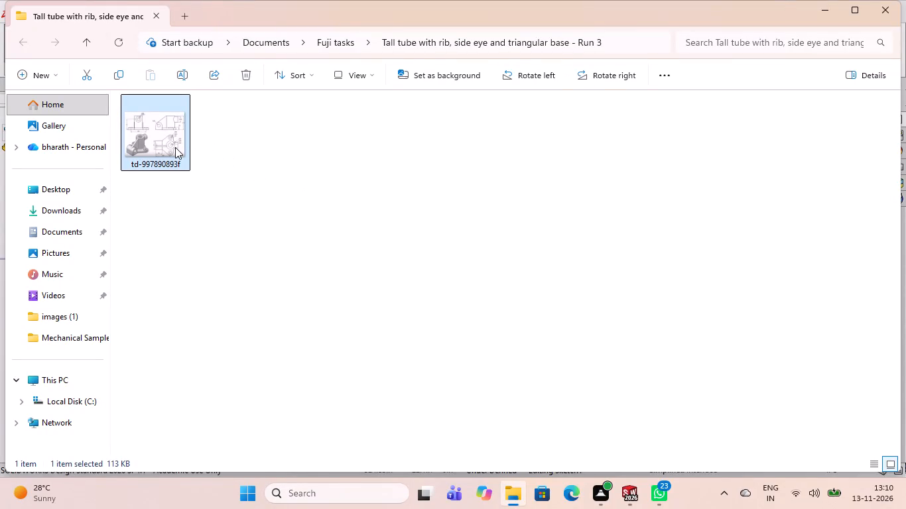
{"action": "double_click", "coordinate": [175, 147]}
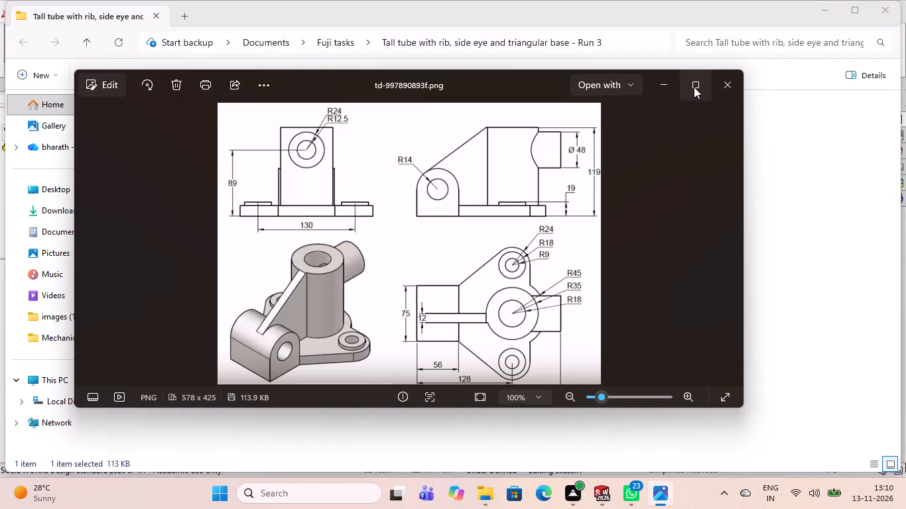
{"action": "left_click", "coordinate": [694, 87]}
{"action": "scroll", "coordinate": [600, 199], "scroll_direction": "down", "scroll_amount": 3}
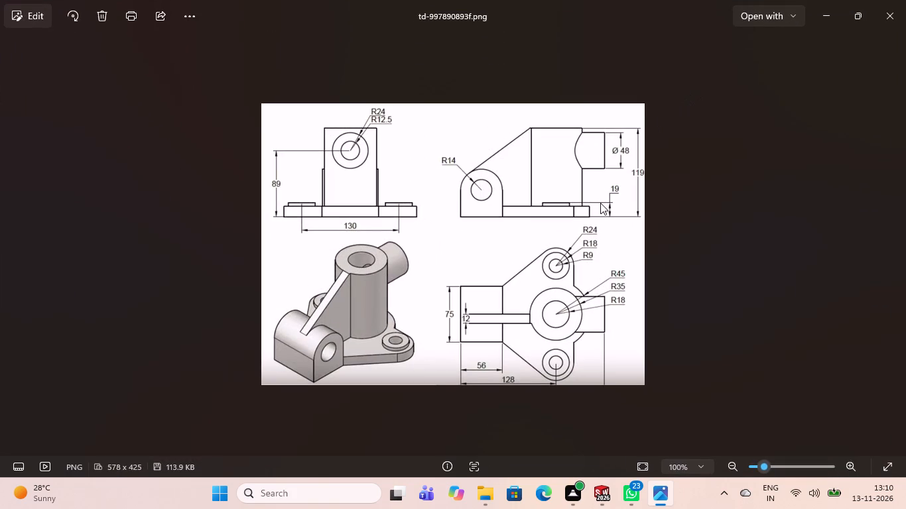
{"action": "scroll", "coordinate": [598, 203], "scroll_direction": "down", "scroll_amount": 4}
{"action": "scroll", "coordinate": [562, 221], "scroll_direction": "up", "scroll_amount": 5}
{"action": "scroll", "coordinate": [562, 221], "scroll_direction": "down", "scroll_amount": 1}
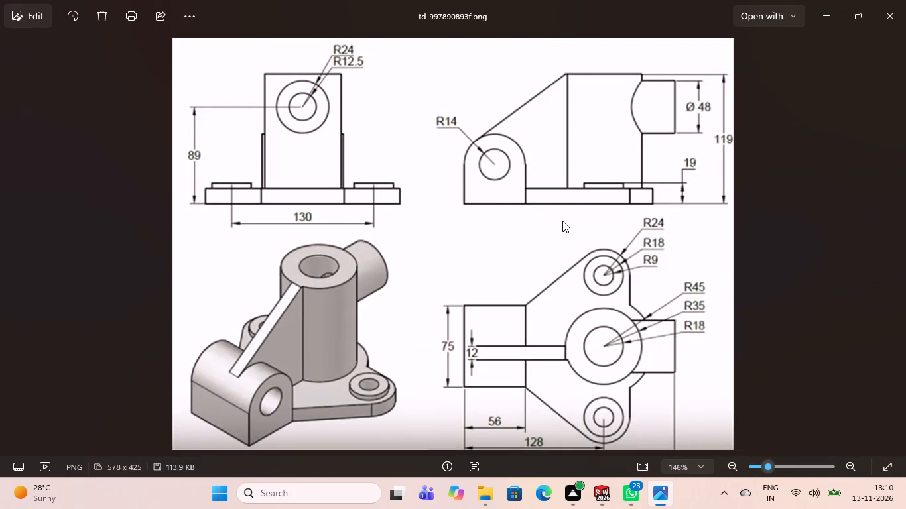
{"action": "scroll", "coordinate": [562, 221], "scroll_direction": "up", "scroll_amount": 1}
{"action": "scroll", "coordinate": [562, 221], "scroll_direction": "down", "scroll_amount": 2}
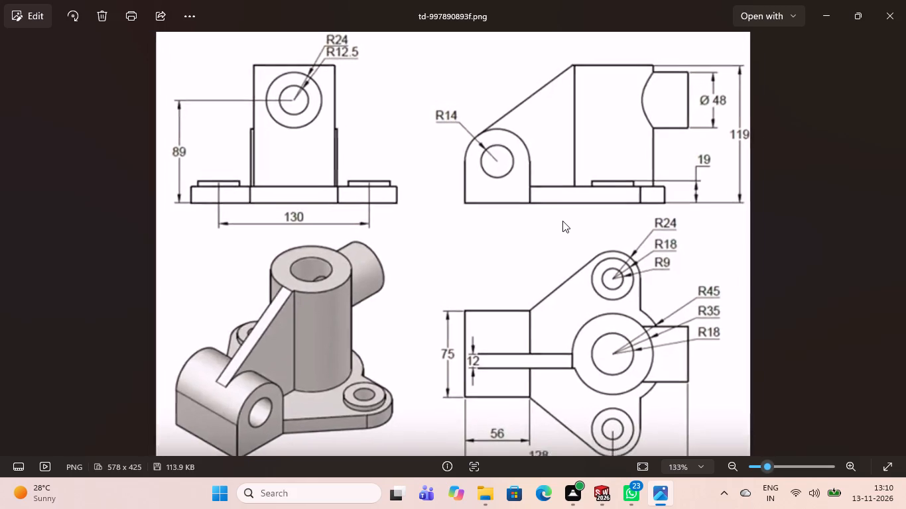
{"action": "scroll", "coordinate": [562, 221], "scroll_direction": "down", "scroll_amount": 1}
{"action": "scroll", "coordinate": [562, 221], "scroll_direction": "up", "scroll_amount": 1}
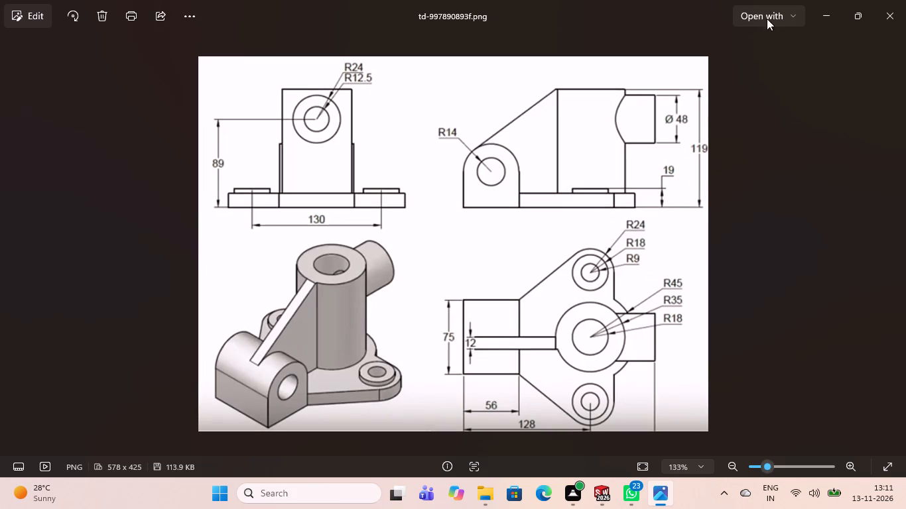
{"action": "left_click", "coordinate": [881, 13]}
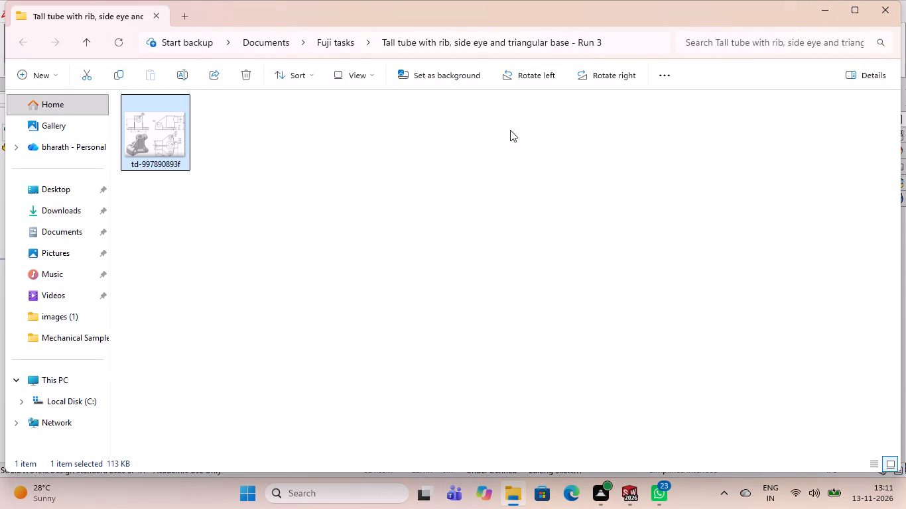
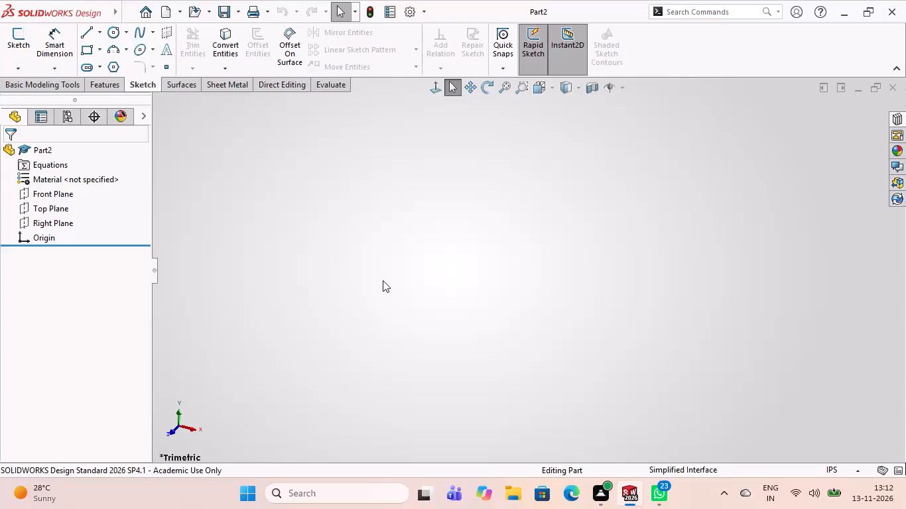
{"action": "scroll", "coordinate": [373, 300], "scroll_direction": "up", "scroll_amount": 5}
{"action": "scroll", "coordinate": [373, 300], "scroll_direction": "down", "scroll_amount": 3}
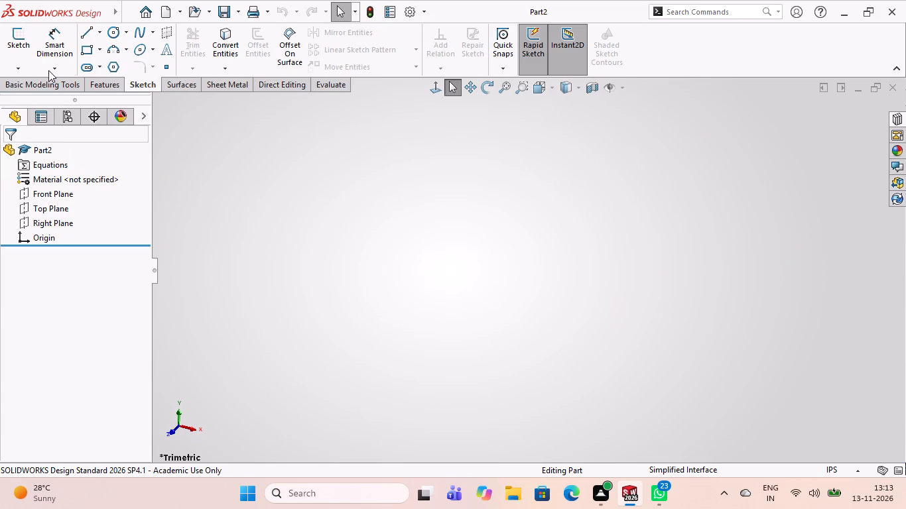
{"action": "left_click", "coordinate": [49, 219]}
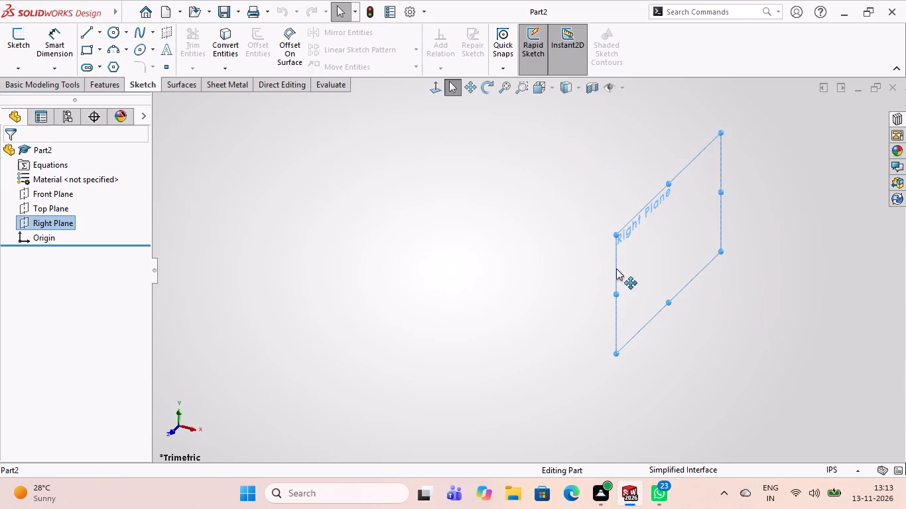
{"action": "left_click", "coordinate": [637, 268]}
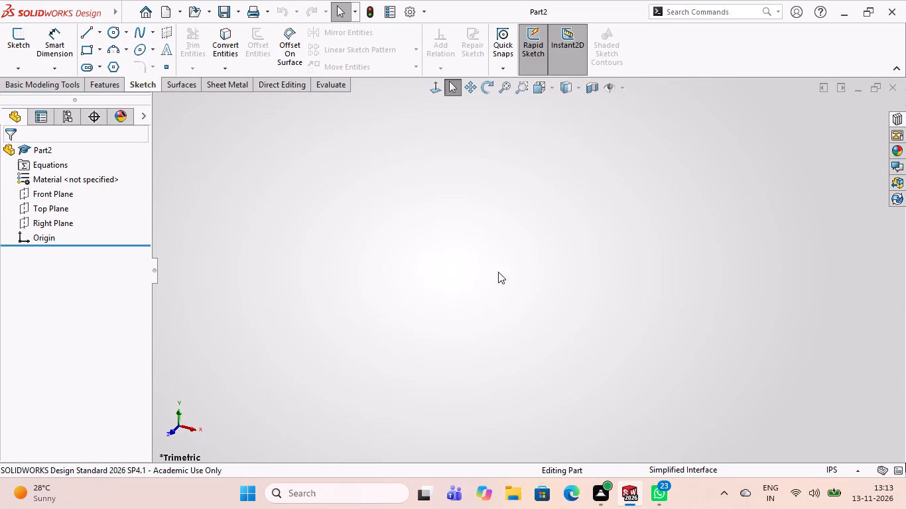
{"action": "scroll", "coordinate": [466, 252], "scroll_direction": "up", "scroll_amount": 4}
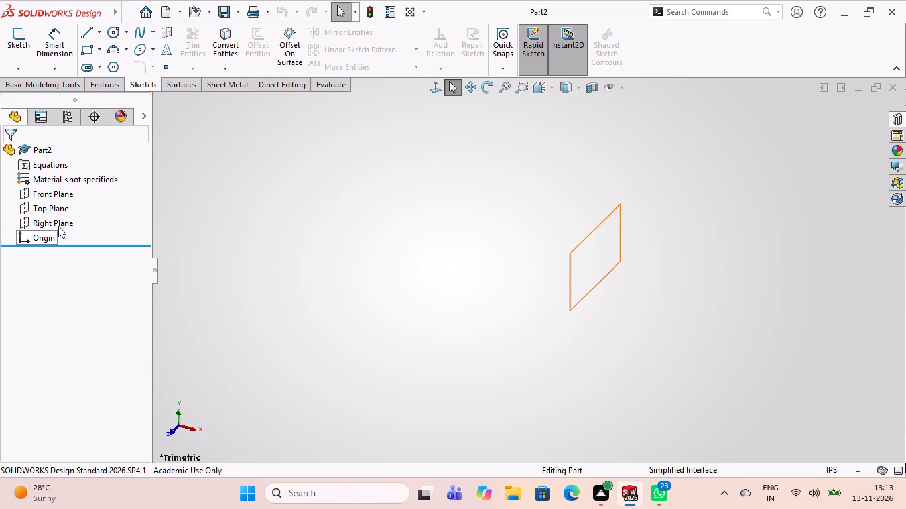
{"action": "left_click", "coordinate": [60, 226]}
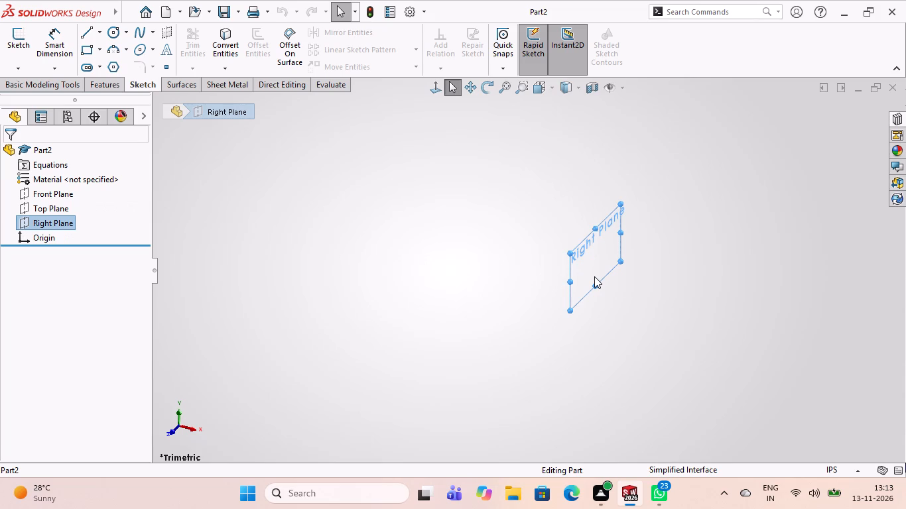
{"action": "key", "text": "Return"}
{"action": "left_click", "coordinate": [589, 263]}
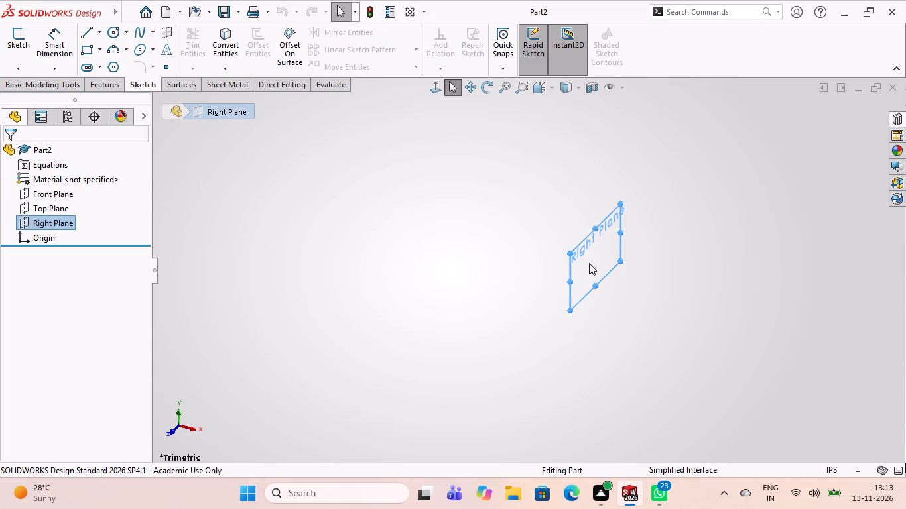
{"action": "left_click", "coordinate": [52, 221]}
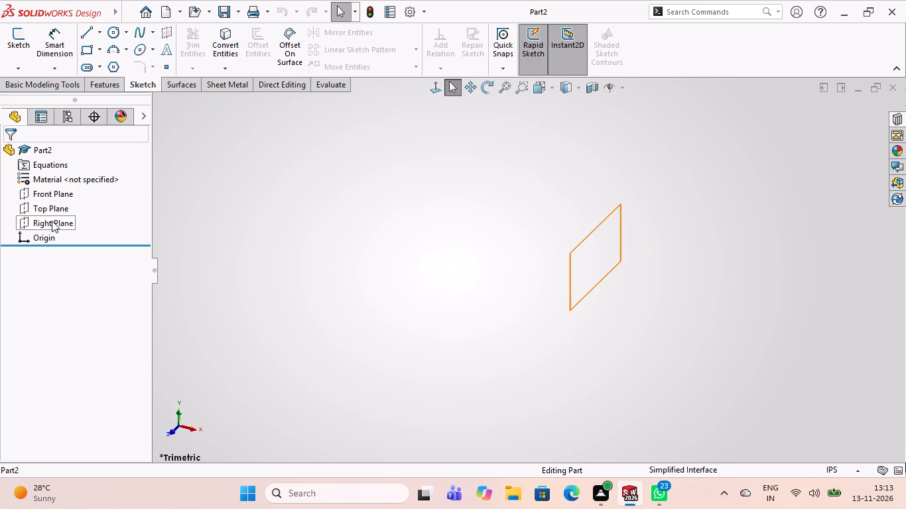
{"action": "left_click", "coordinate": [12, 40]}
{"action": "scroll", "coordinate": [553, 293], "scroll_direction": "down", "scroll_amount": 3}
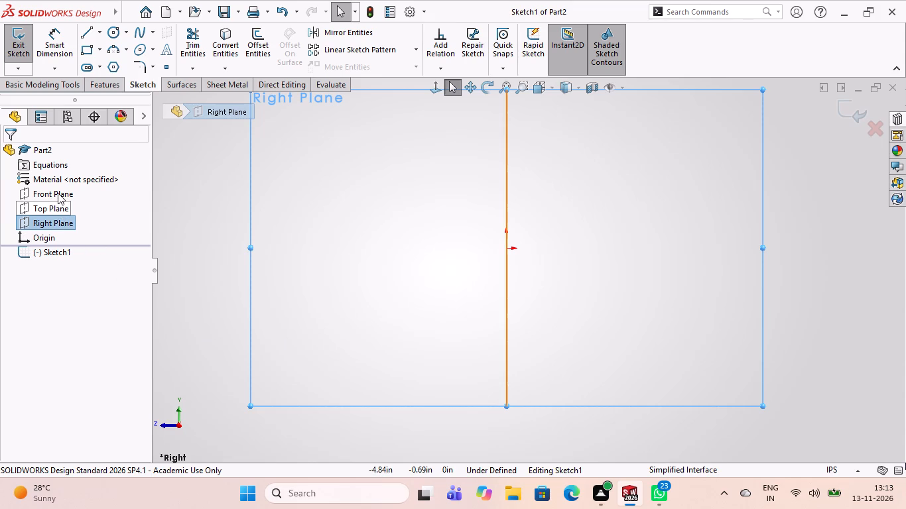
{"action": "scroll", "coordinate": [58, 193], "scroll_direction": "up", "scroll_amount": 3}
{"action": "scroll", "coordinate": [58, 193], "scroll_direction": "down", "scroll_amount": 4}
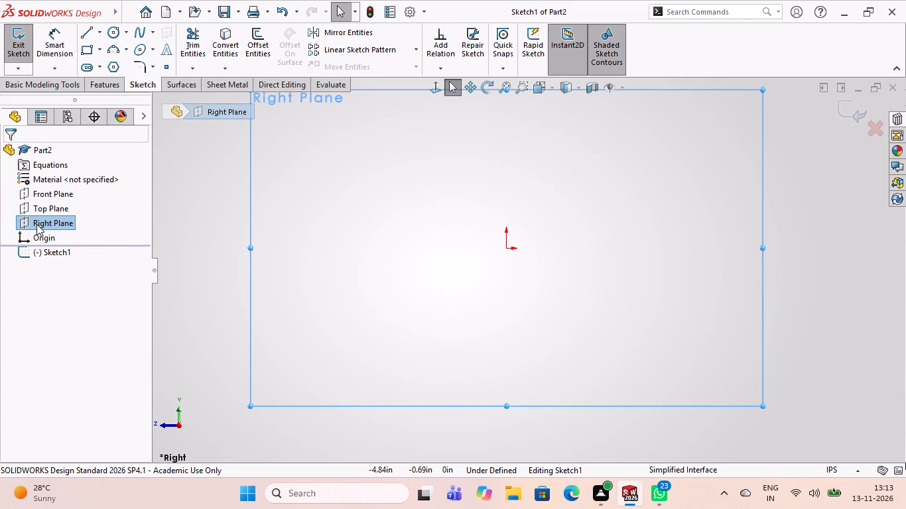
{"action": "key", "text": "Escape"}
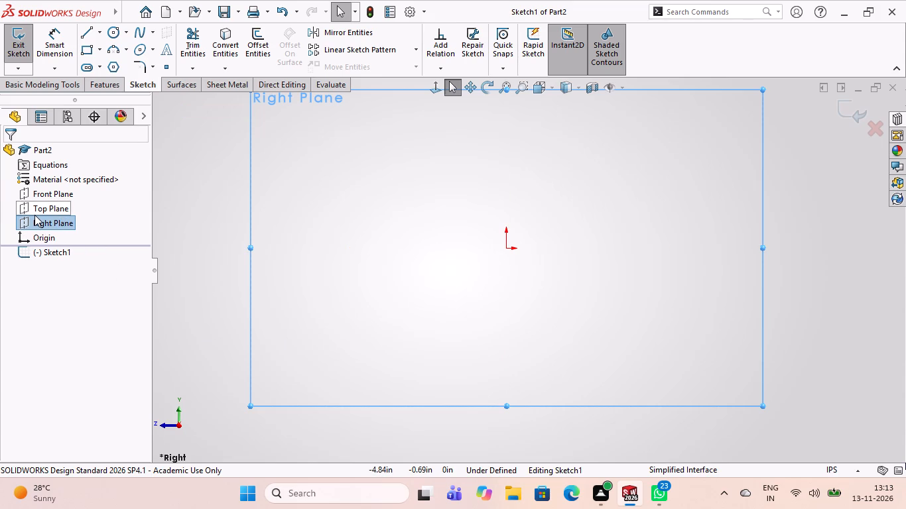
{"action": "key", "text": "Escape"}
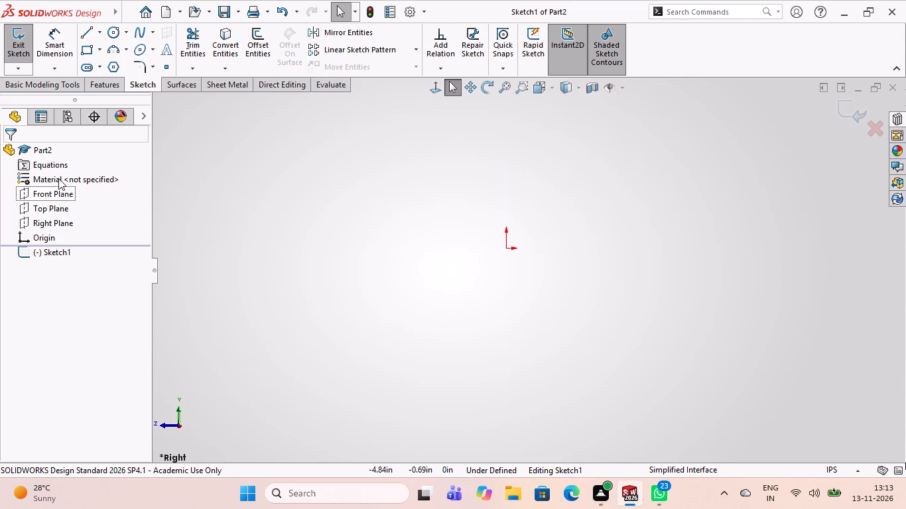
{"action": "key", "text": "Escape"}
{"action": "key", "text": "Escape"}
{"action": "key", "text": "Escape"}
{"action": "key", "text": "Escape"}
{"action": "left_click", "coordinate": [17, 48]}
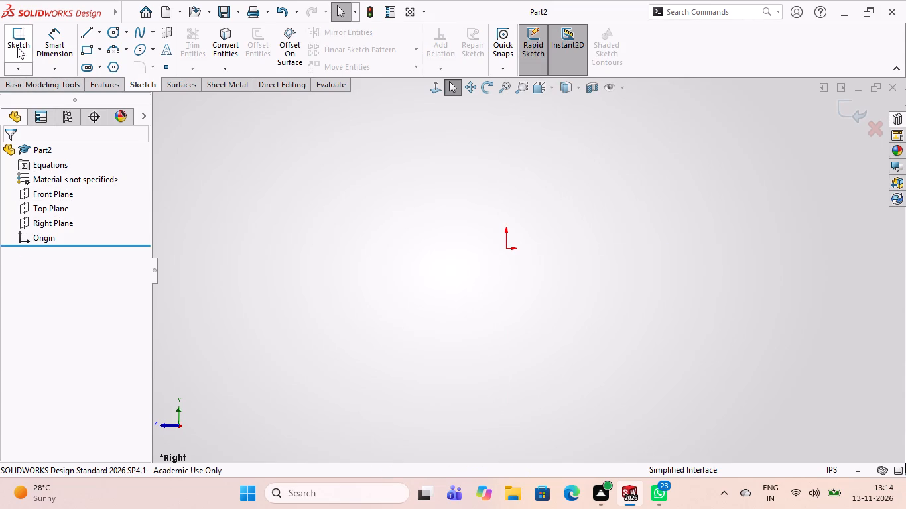
Start a new sketch on the Top Plane.
{"action": "left_click", "coordinate": [52, 211]}
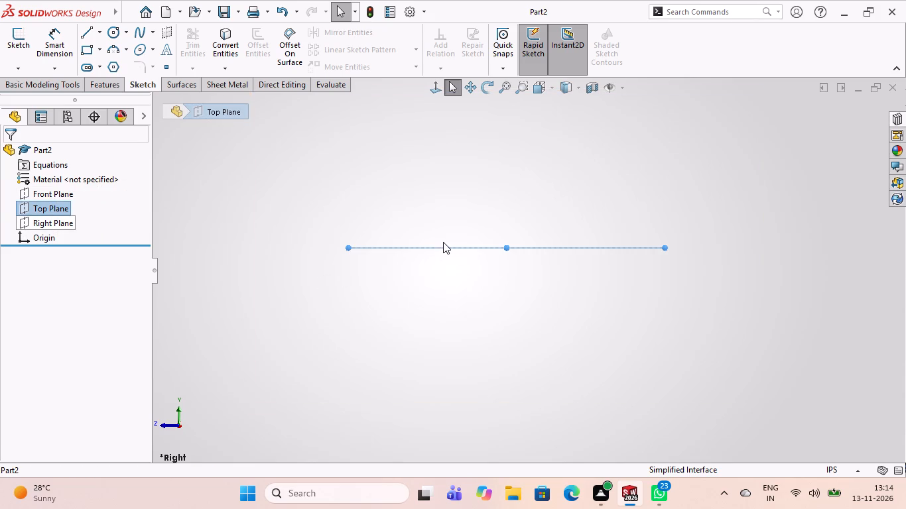
{"action": "left_click", "coordinate": [15, 38]}
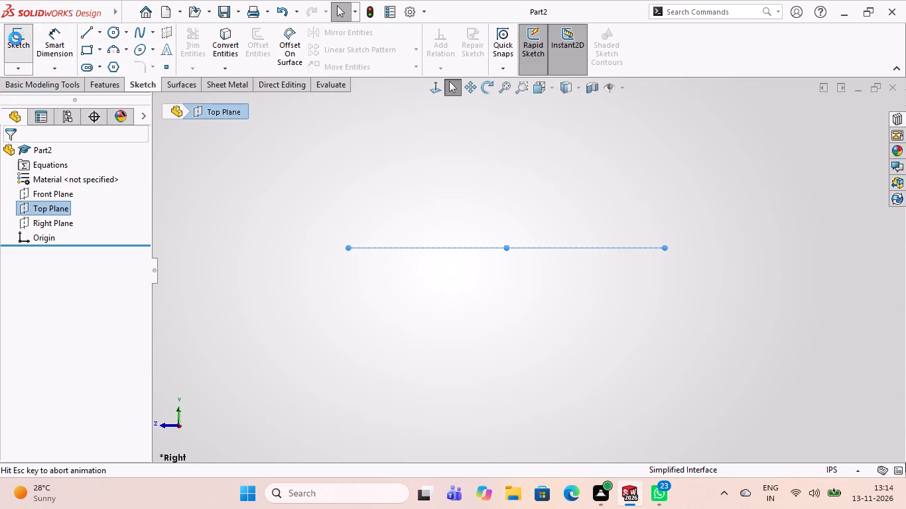
{"action": "scroll", "coordinate": [565, 275], "scroll_direction": "down", "scroll_amount": 3}
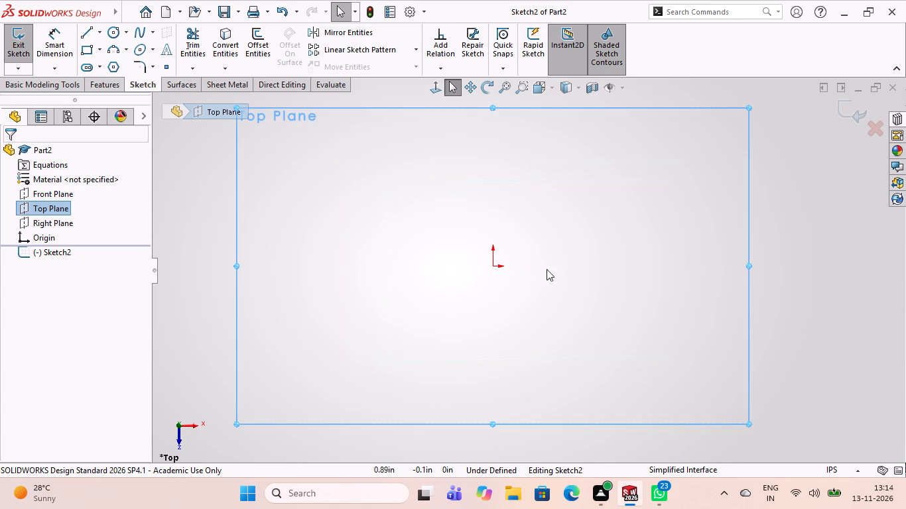
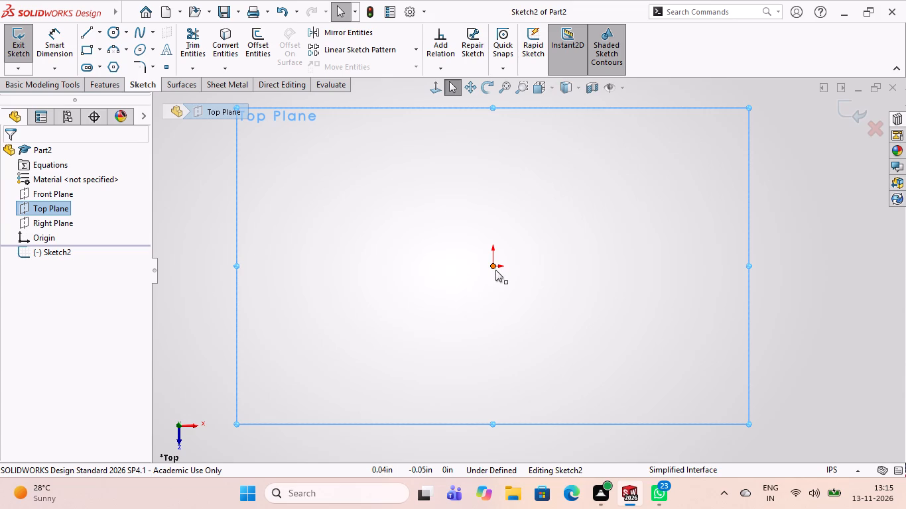
Sketch a horizontal line about 2.7 in long starting at the origin along the X axis.
{"action": "scroll", "coordinate": [487, 251], "scroll_direction": "up", "scroll_amount": 1}
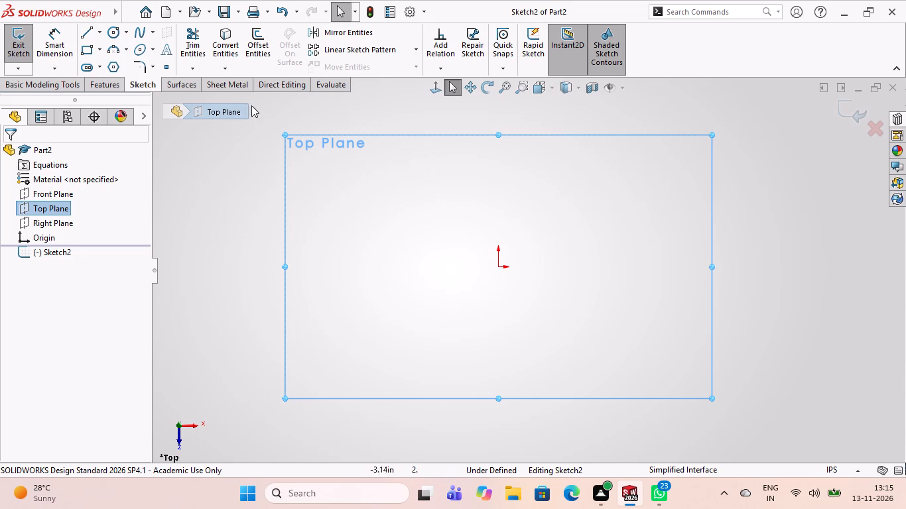
{"action": "left_click", "coordinate": [81, 32]}
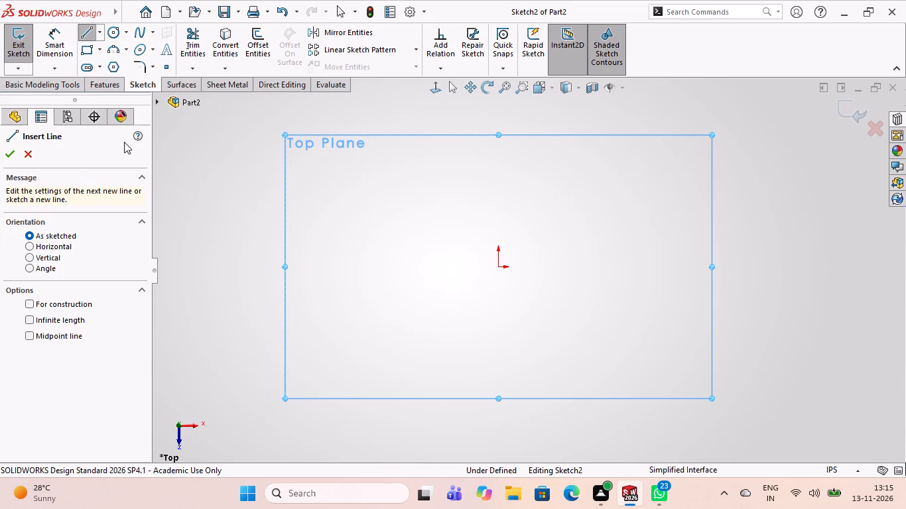
{"action": "left_click", "coordinate": [499, 268]}
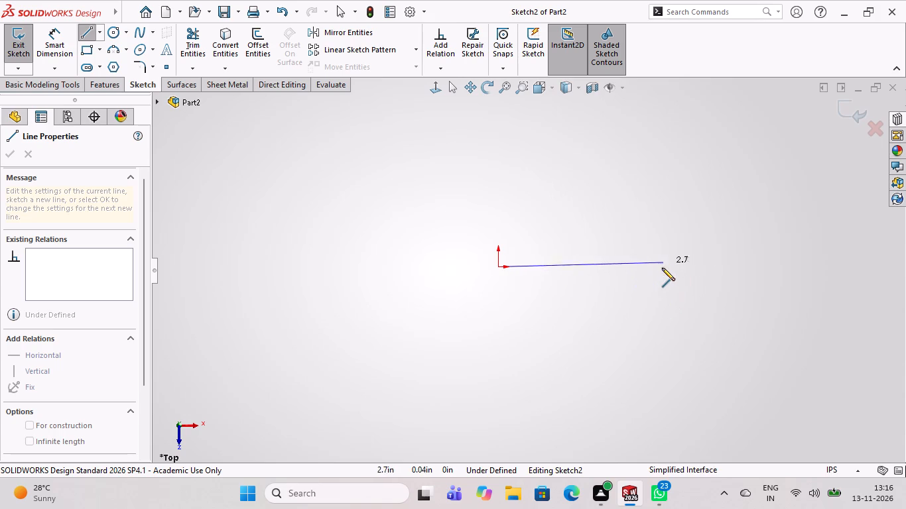
{"action": "left_click", "coordinate": [662, 267]}
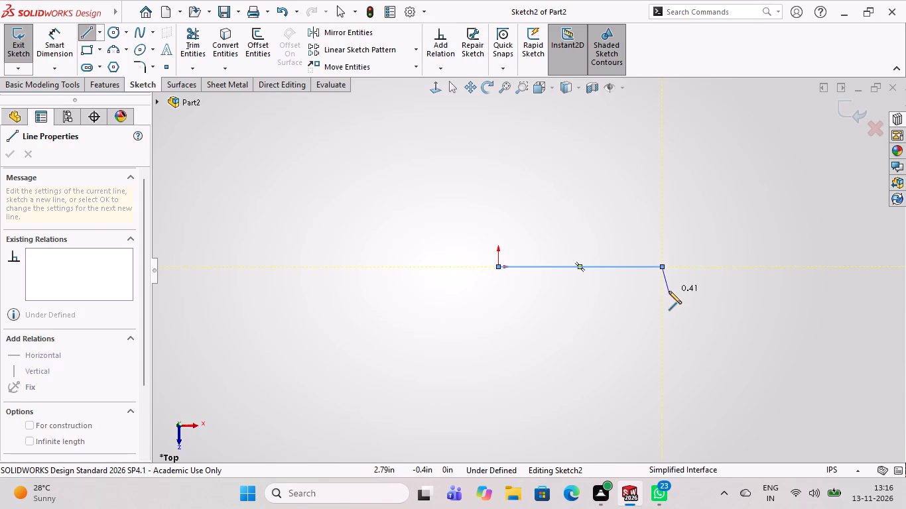
{"action": "key", "text": "Escape"}
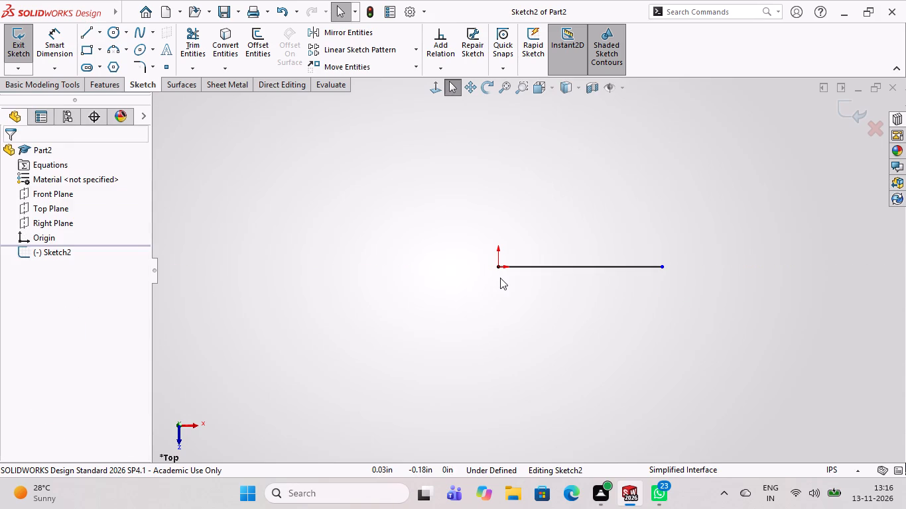
{"action": "key", "text": "Escape"}
Dimension the horizontal line between its two endpoints and set its length to 130 in.
{"action": "left_click", "coordinate": [61, 36]}
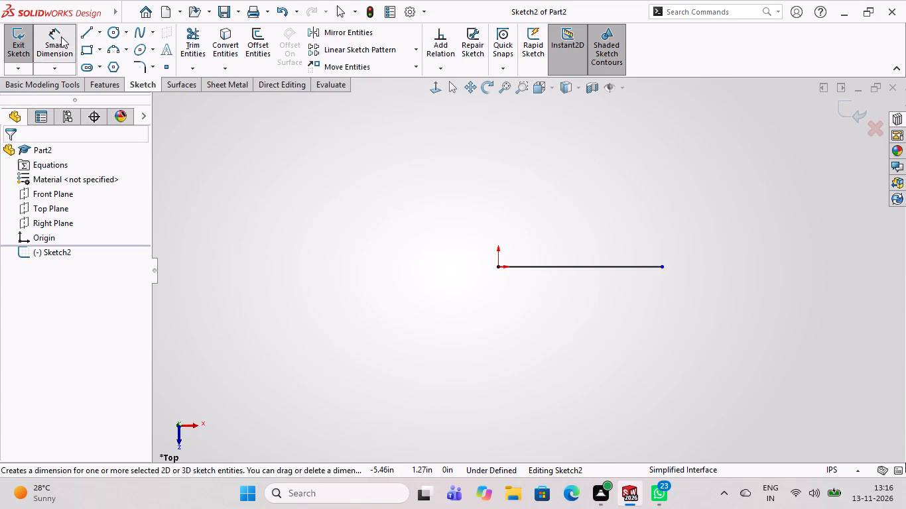
{"action": "left_click", "coordinate": [500, 267]}
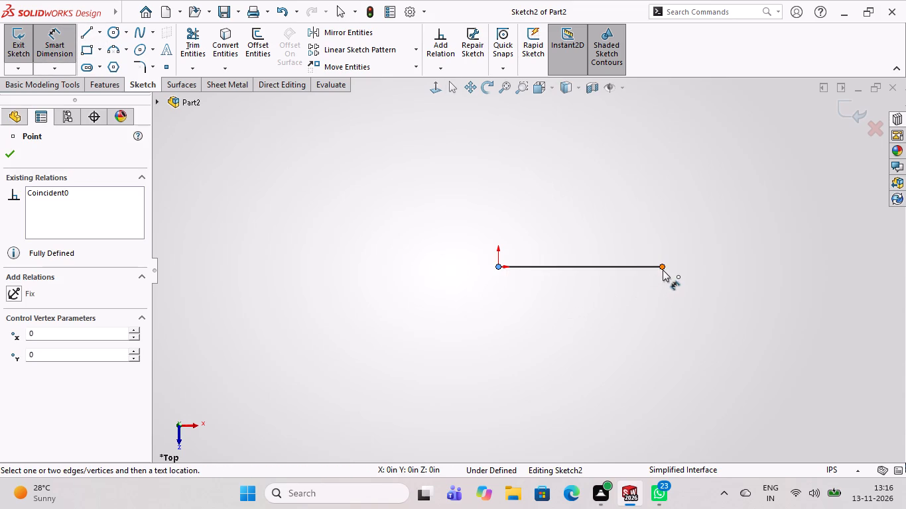
{"action": "left_click_drag", "start_coordinate": [664, 266], "coordinate": [663, 272]}
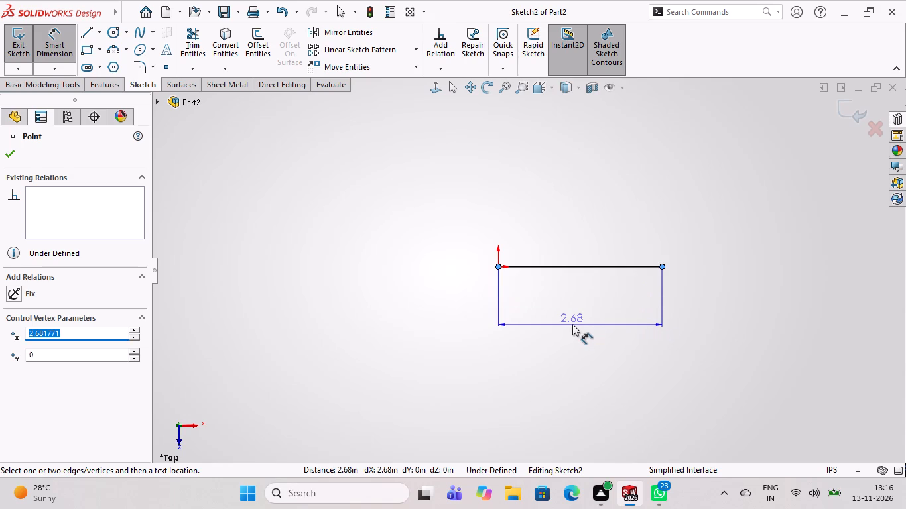
{"action": "left_click", "coordinate": [572, 324]}
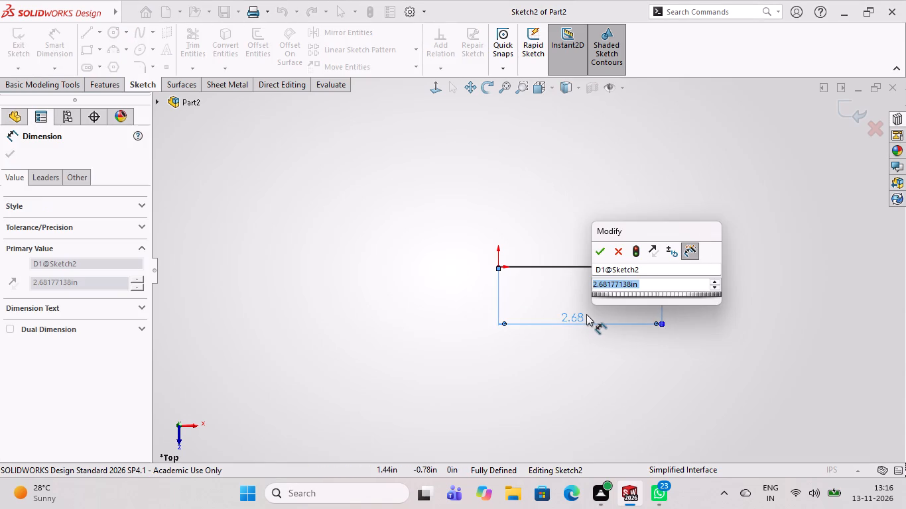
{"action": "type", "text": "130"}
{"action": "key", "text": "Return"}
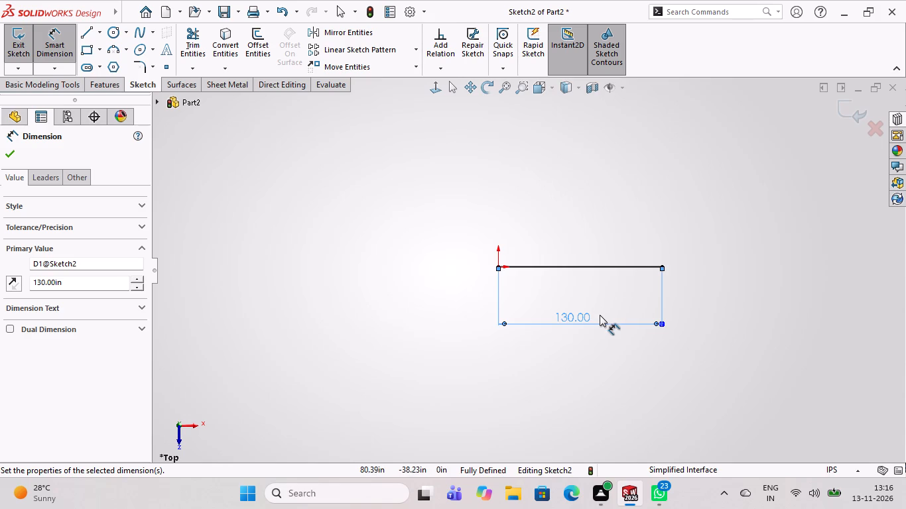
{"action": "scroll", "coordinate": [614, 249], "scroll_direction": "down", "scroll_amount": 1}
{"action": "scroll", "coordinate": [609, 222], "scroll_direction": "up", "scroll_amount": 4}
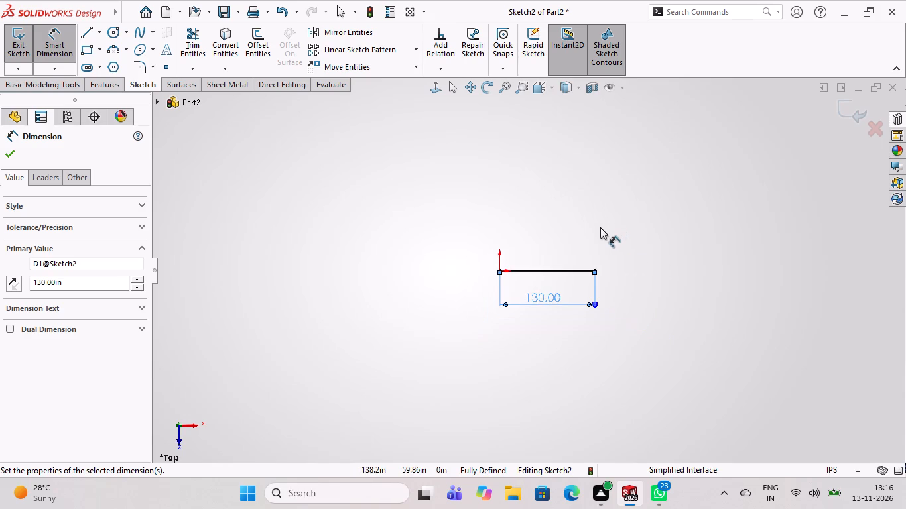
{"action": "scroll", "coordinate": [556, 250], "scroll_direction": "down", "scroll_amount": 2}
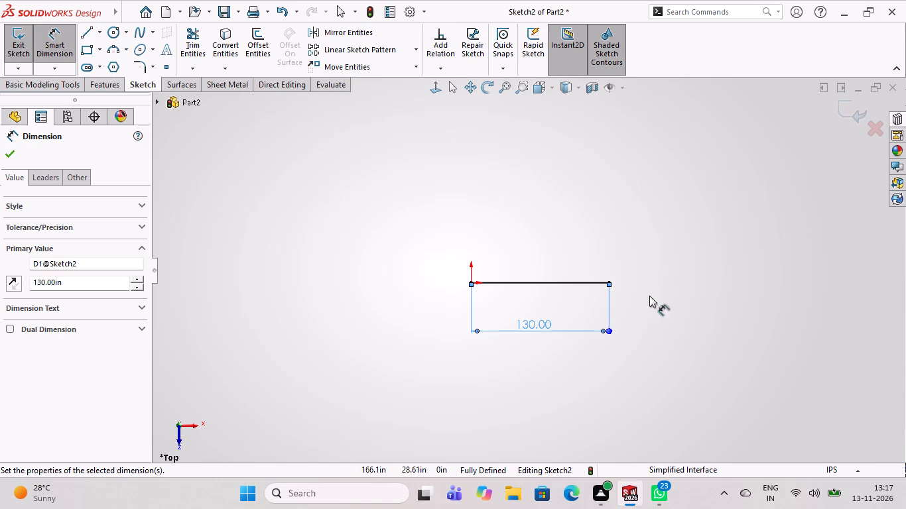
{"action": "key", "text": "Escape"}
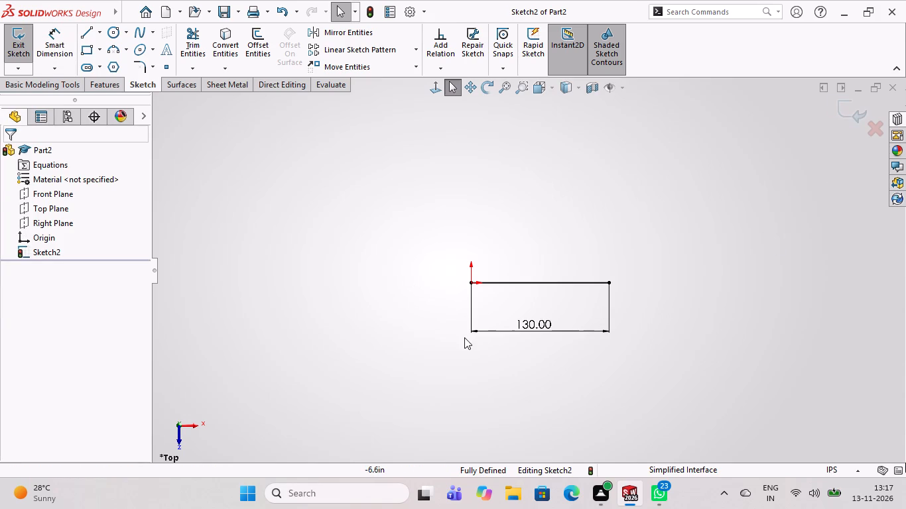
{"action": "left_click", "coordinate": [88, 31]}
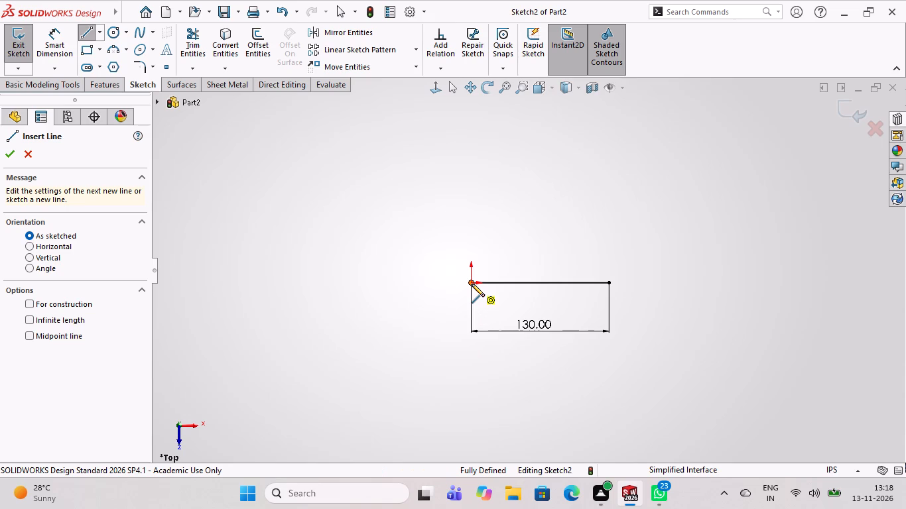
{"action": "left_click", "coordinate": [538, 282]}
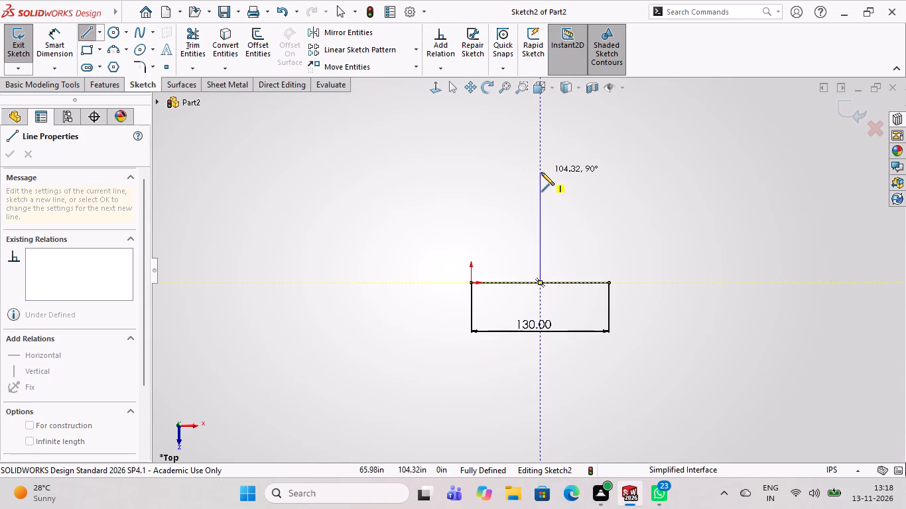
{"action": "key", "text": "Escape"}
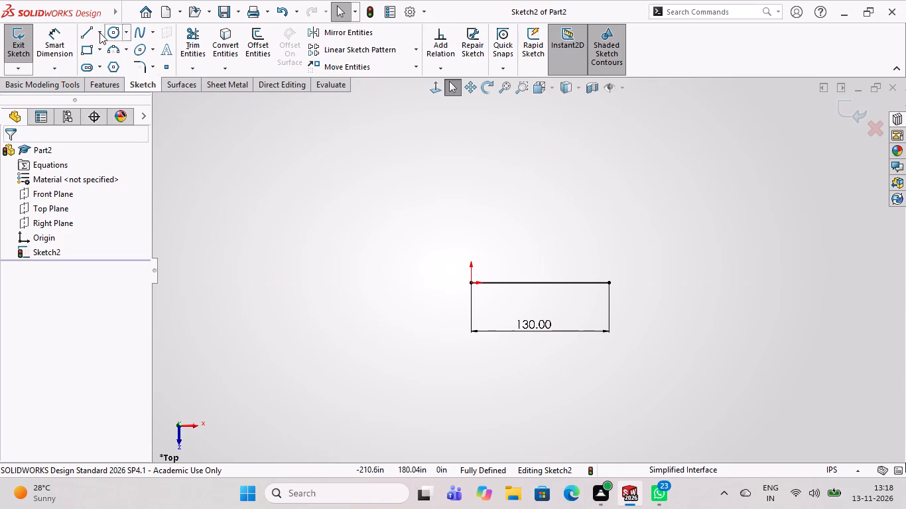
Draw a vertical centerline about 92 in long upward from the midpoint of the 130 in line.
{"action": "left_click", "coordinate": [97, 32]}
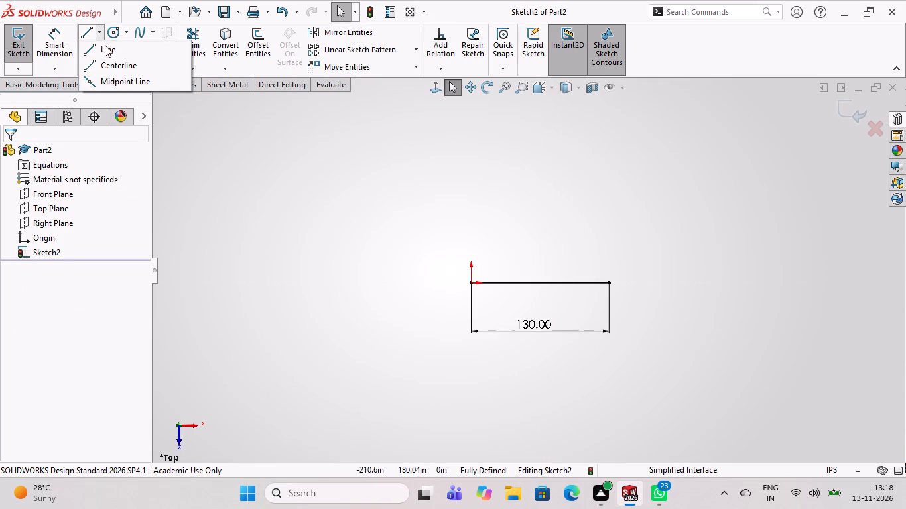
{"action": "left_click", "coordinate": [108, 64]}
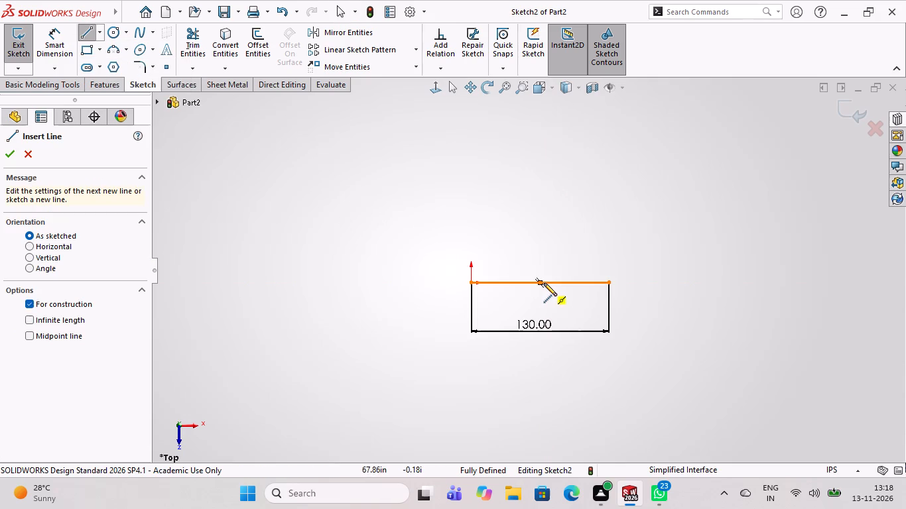
{"action": "left_click", "coordinate": [540, 282]}
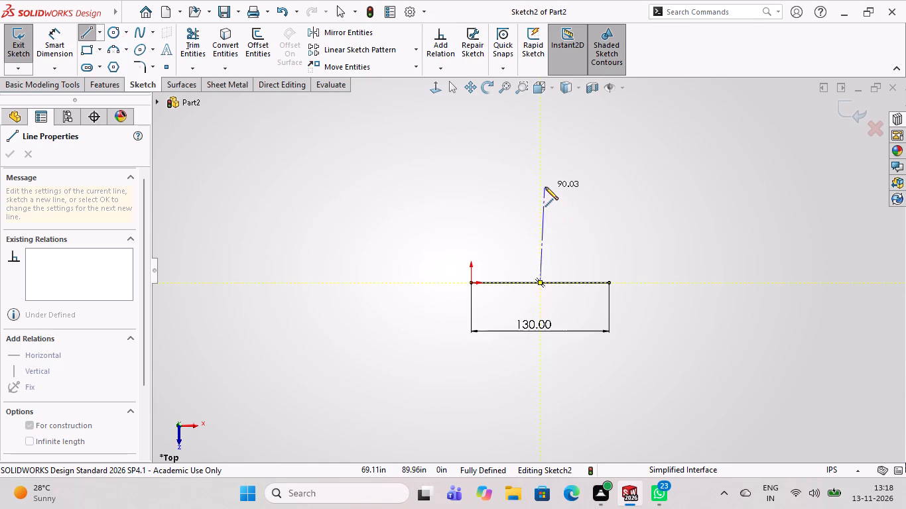
{"action": "left_click", "coordinate": [543, 185]}
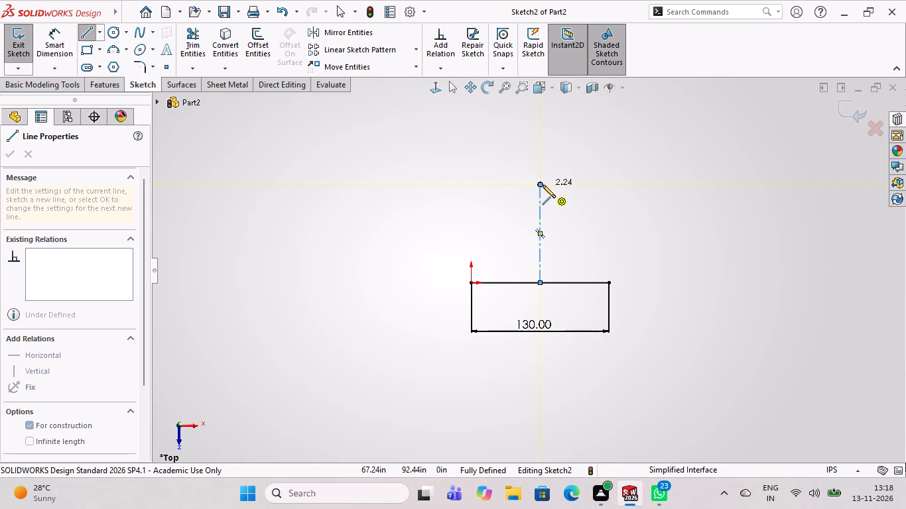
{"action": "key", "text": "Escape"}
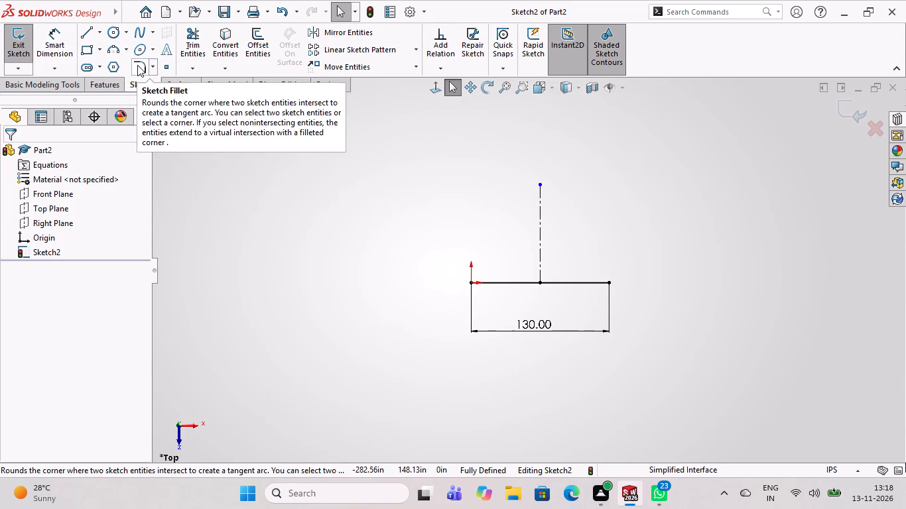
Dimension the vertical centerline between its endpoints and set its length to 89 in.
{"action": "left_click", "coordinate": [62, 38]}
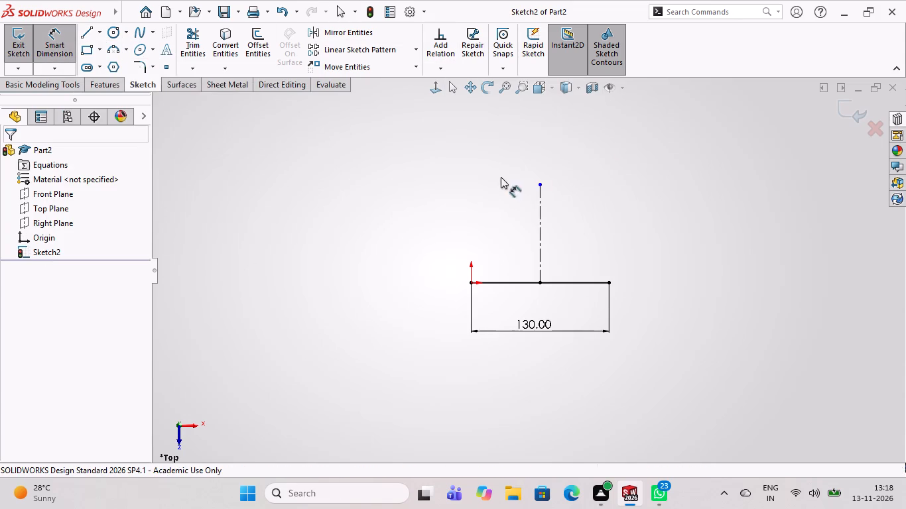
{"action": "left_click", "coordinate": [540, 184]}
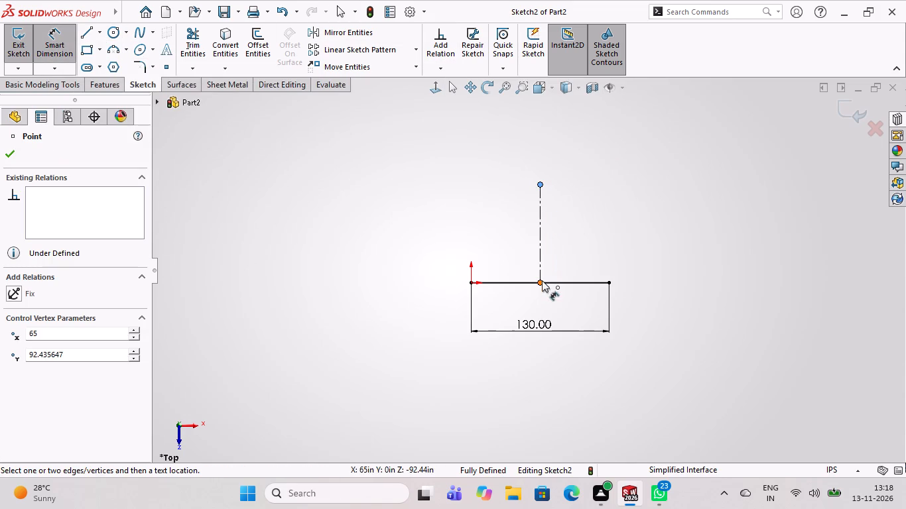
{"action": "left_click", "coordinate": [542, 280]}
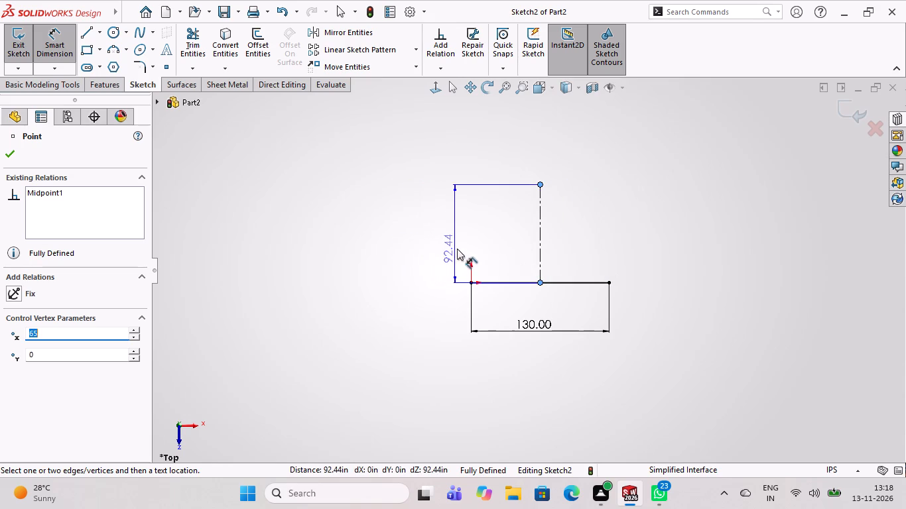
{"action": "left_click", "coordinate": [464, 251]}
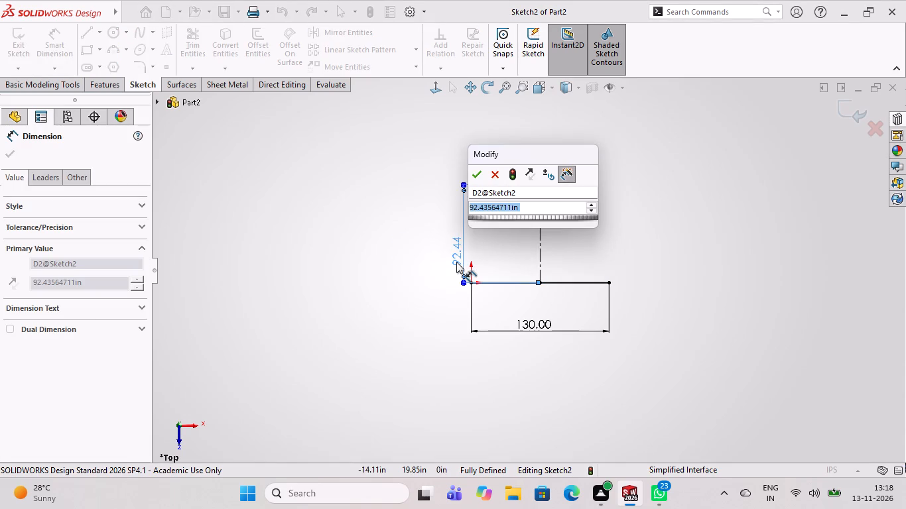
{"action": "type", "text": "89"}
{"action": "key", "text": "Return"}
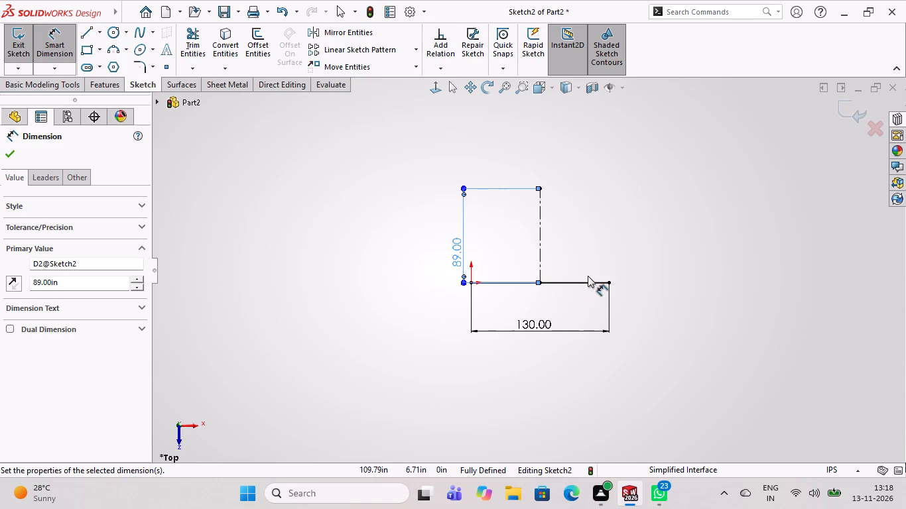
{"action": "left_click", "coordinate": [560, 217]}
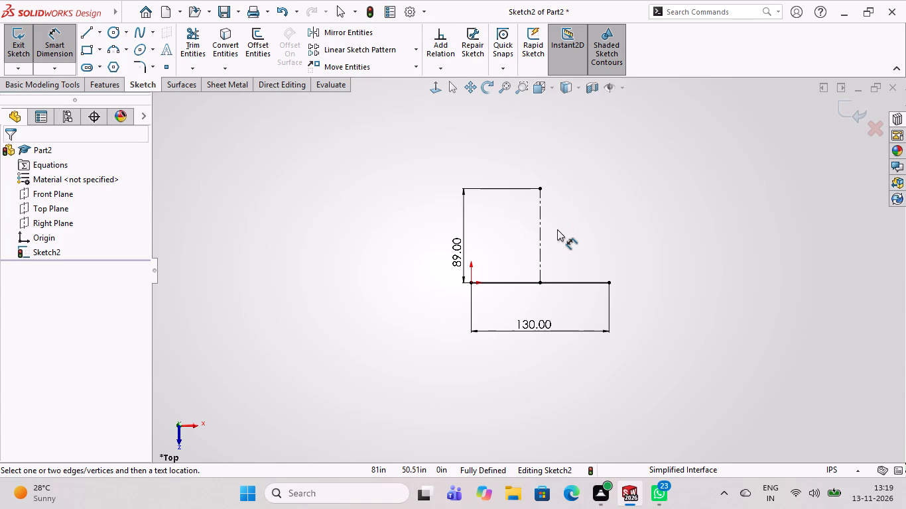
Sketch two concentric circles centred on the centerline's upper endpoint, the outer one about 114 in in diameter.
{"action": "left_click", "coordinate": [121, 34]}
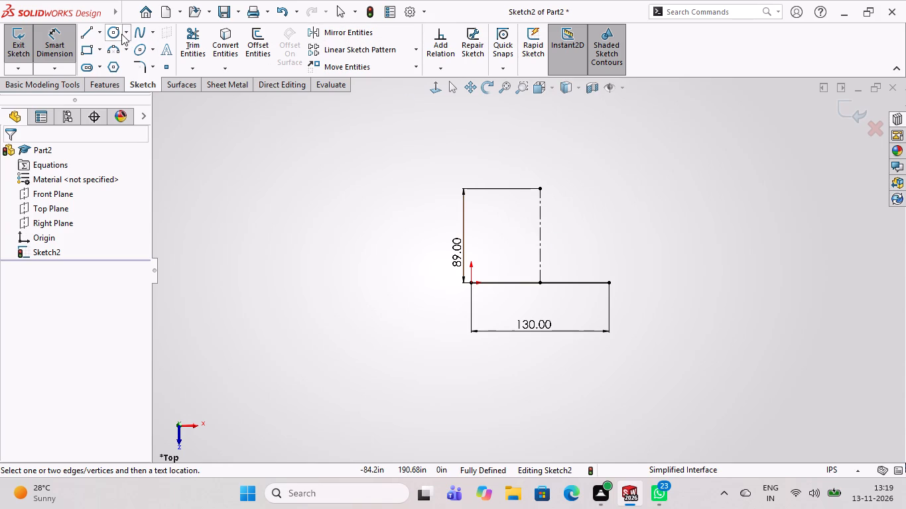
{"action": "left_click", "coordinate": [539, 188]}
{"action": "left_click", "coordinate": [568, 196]}
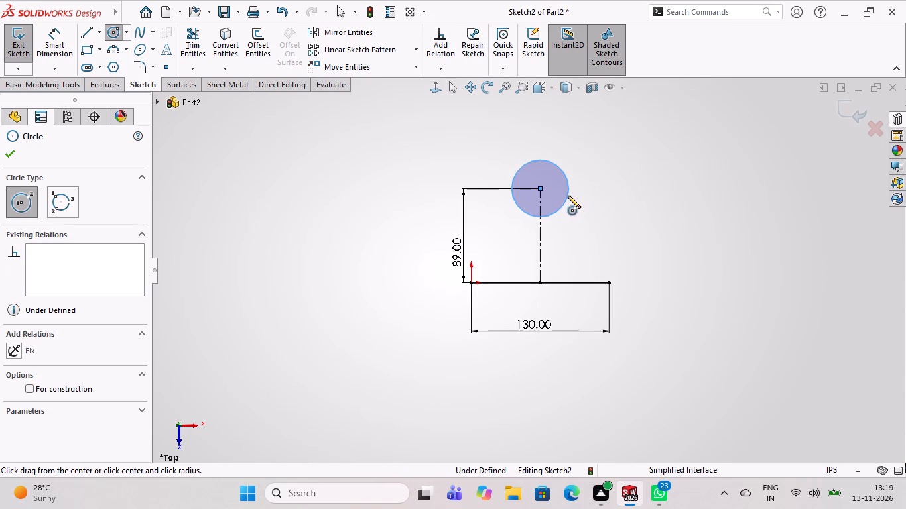
{"action": "left_click", "coordinate": [539, 188]}
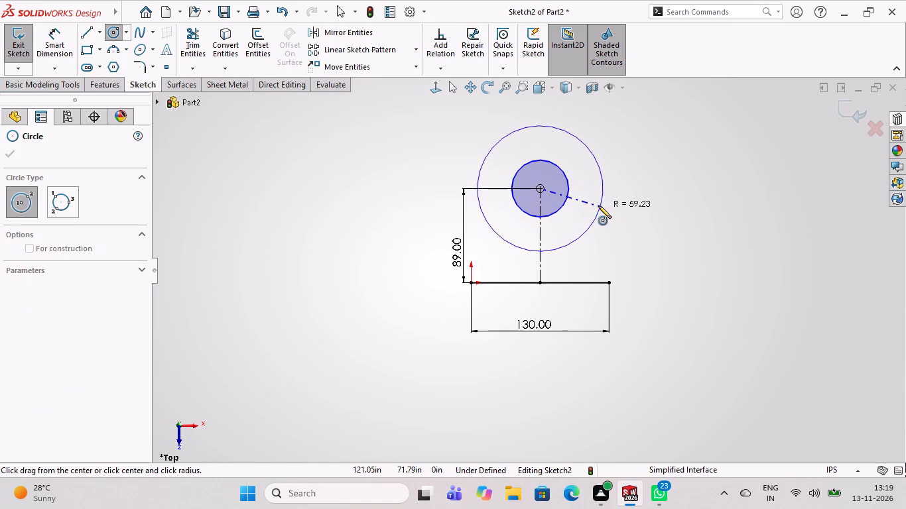
{"action": "left_click", "coordinate": [598, 205]}
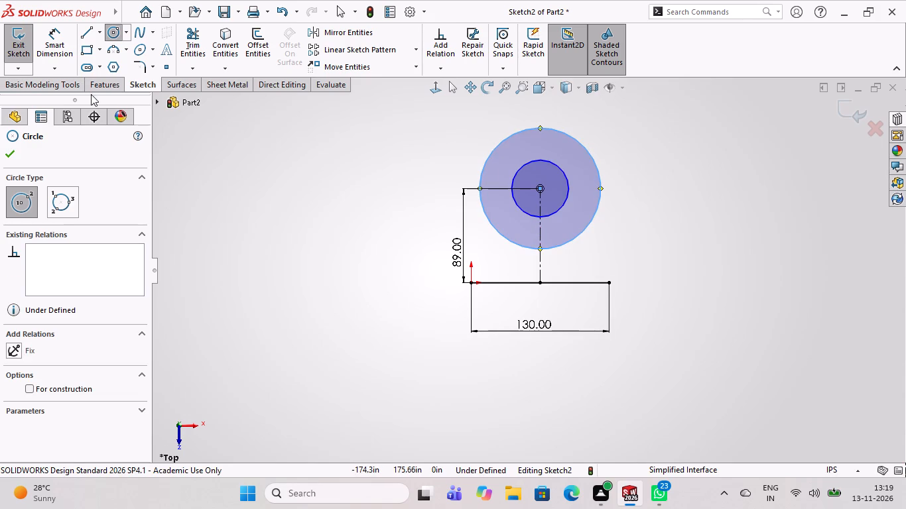
{"action": "left_click", "coordinate": [102, 85]}
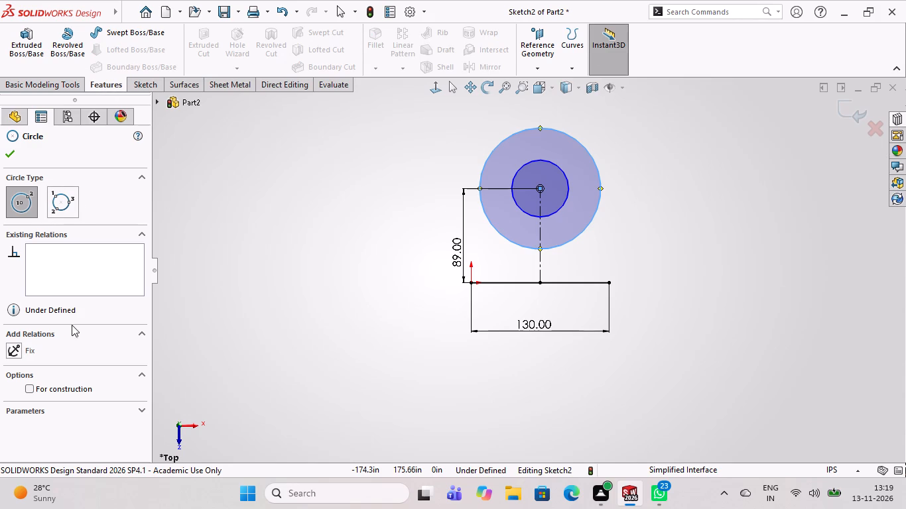
{"action": "key", "text": "Escape"}
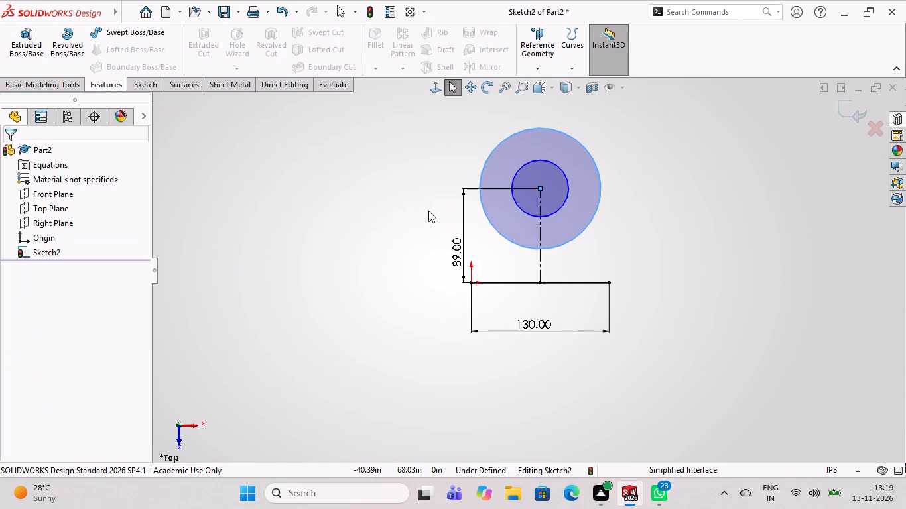
Dimension the larger of the two concentric circles at the centerline's upper endpoint and set its diameter to 25 in.
{"action": "double_click", "coordinate": [600, 197]}
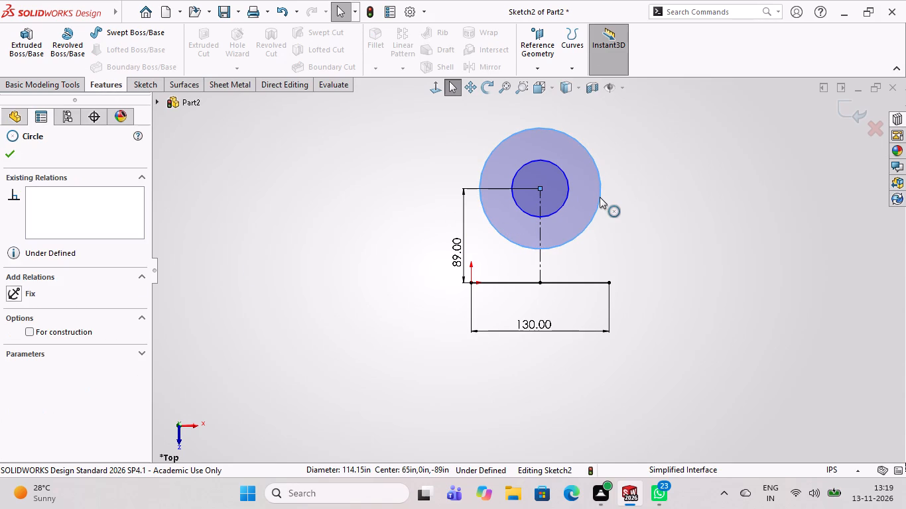
{"action": "left_click", "coordinate": [601, 185]}
{"action": "key", "text": "Escape"}
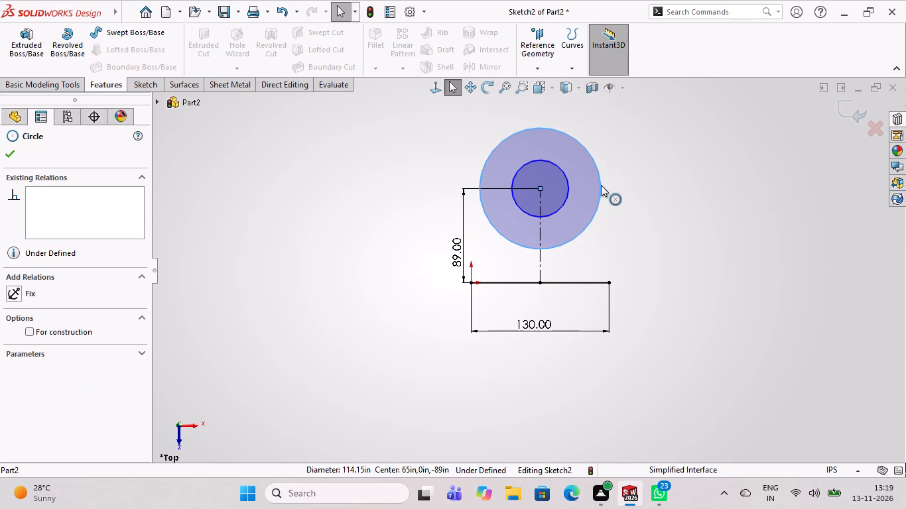
{"action": "key", "text": "Escape"}
{"action": "left_click", "coordinate": [601, 185]}
{"action": "key", "text": "Escape"}
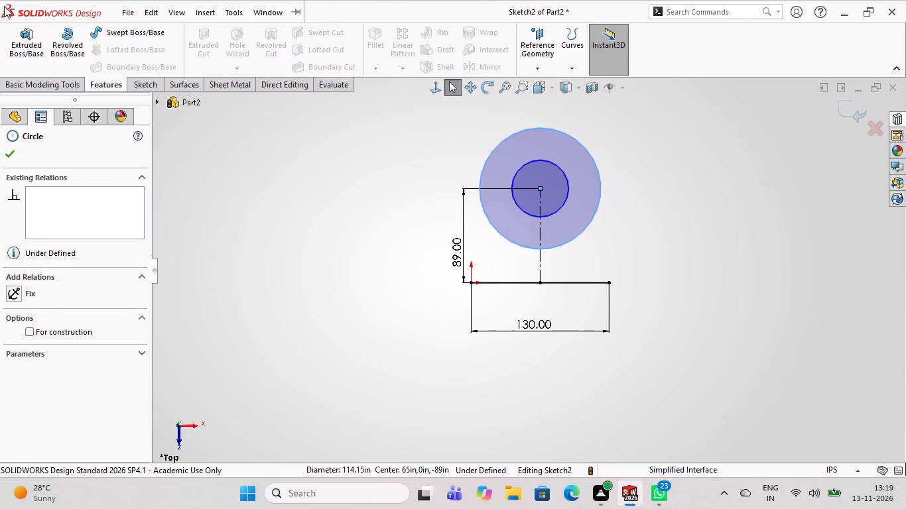
{"action": "left_click", "coordinate": [141, 84]}
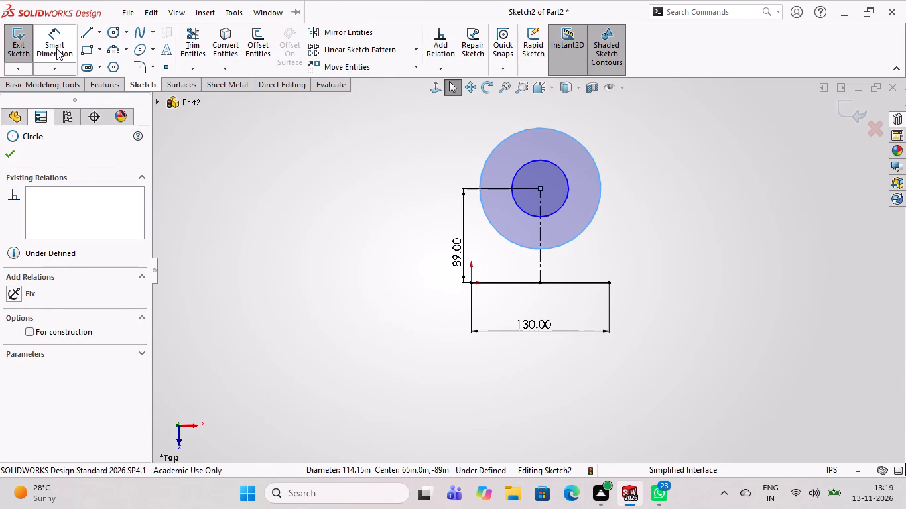
{"action": "left_click", "coordinate": [56, 48]}
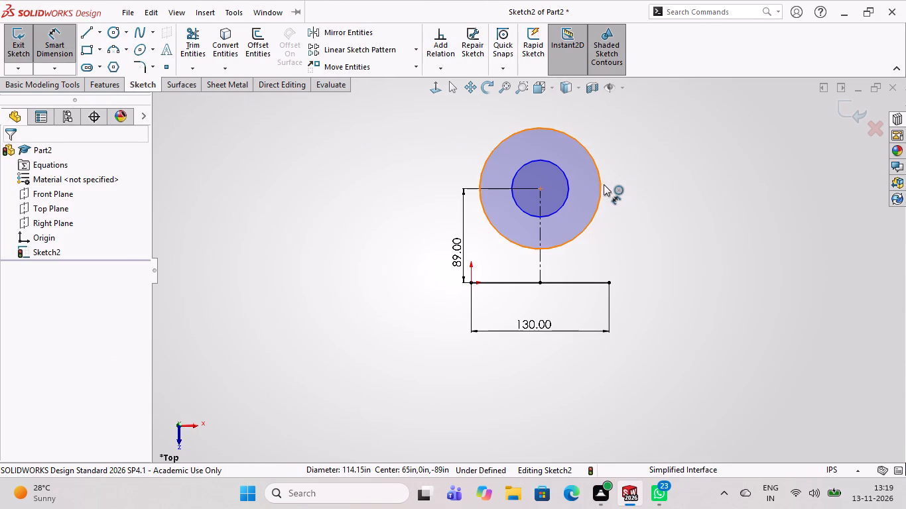
{"action": "double_click", "coordinate": [600, 187]}
{"action": "left_click", "coordinate": [629, 190]}
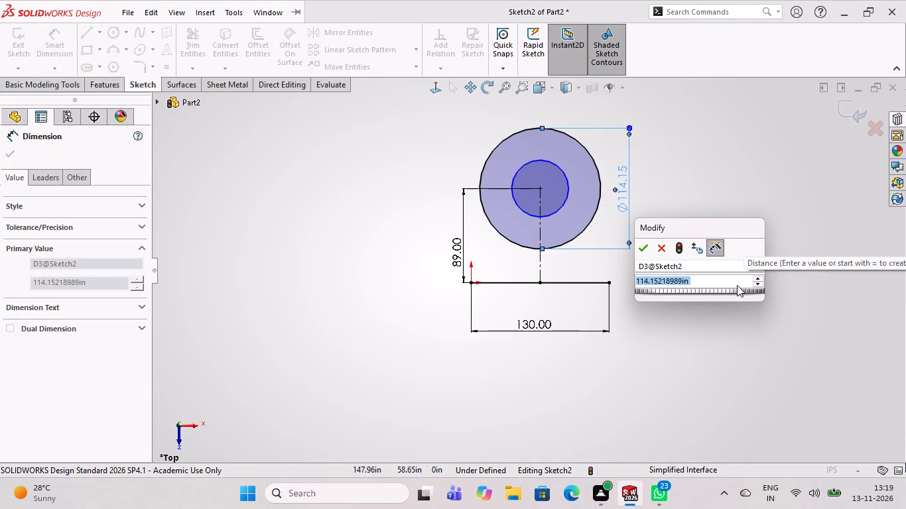
{"action": "key", "text": "2"}
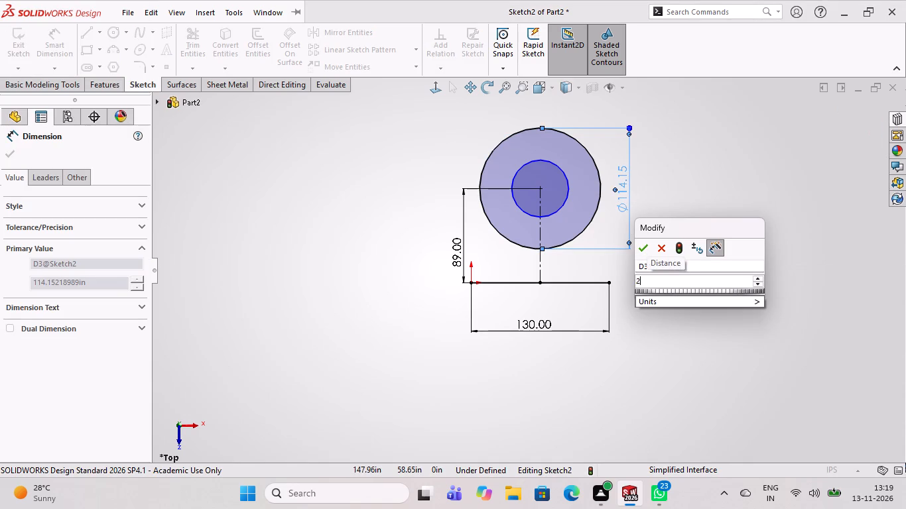
{"action": "key", "text": "5"}
{"action": "key", "text": "Return"}
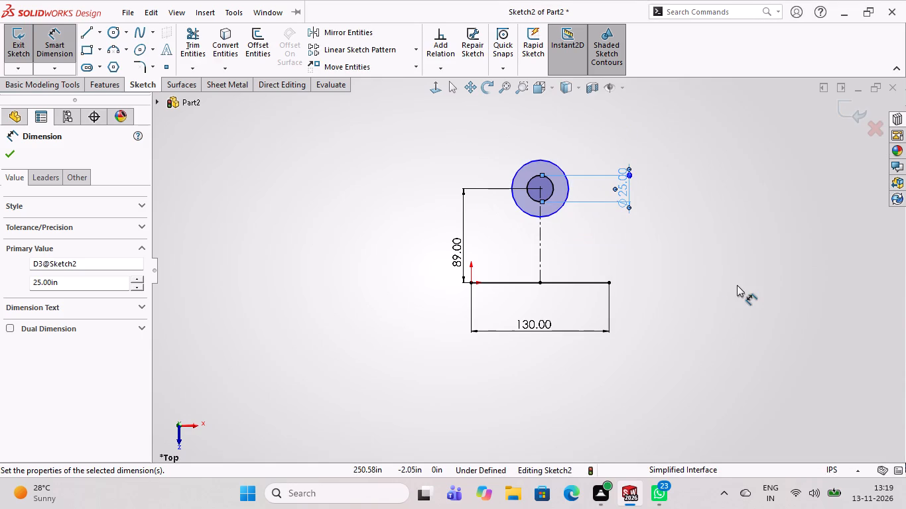
Dimension the other concentric circle, the one without a diameter, and set its diameter to 48 in.
{"action": "double_click", "coordinate": [552, 161]}
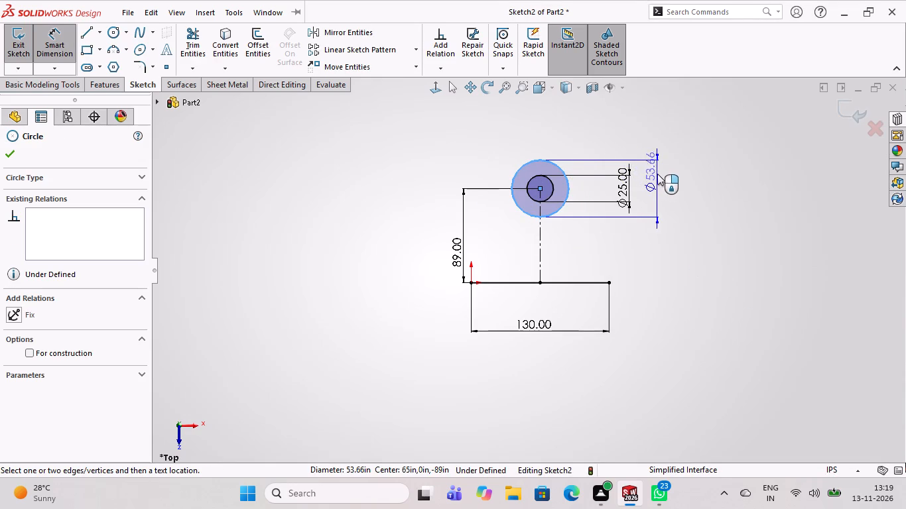
{"action": "left_click", "coordinate": [659, 174]}
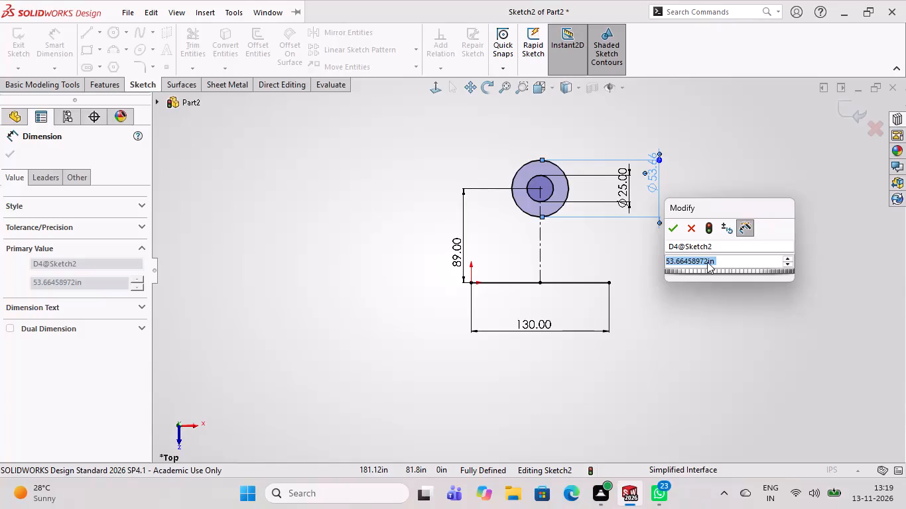
{"action": "key", "text": "4"}
{"action": "key", "text": "8"}
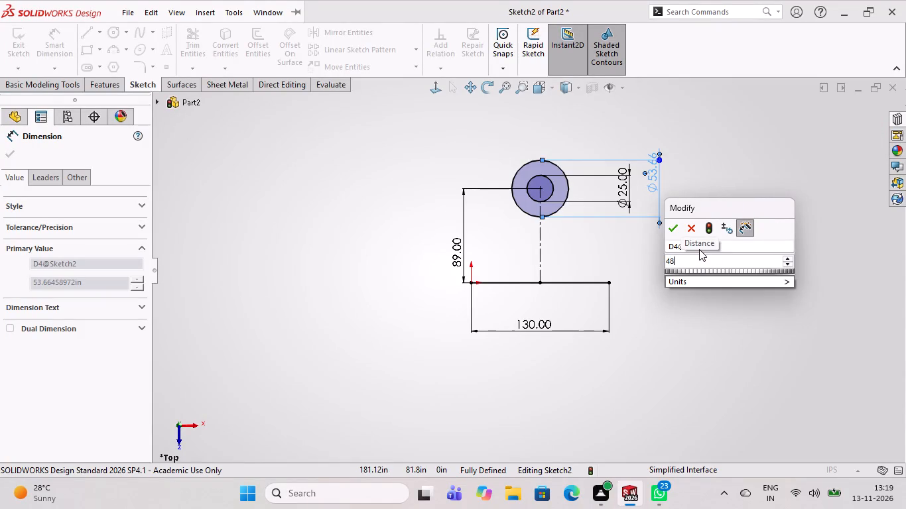
{"action": "key", "text": "Return"}
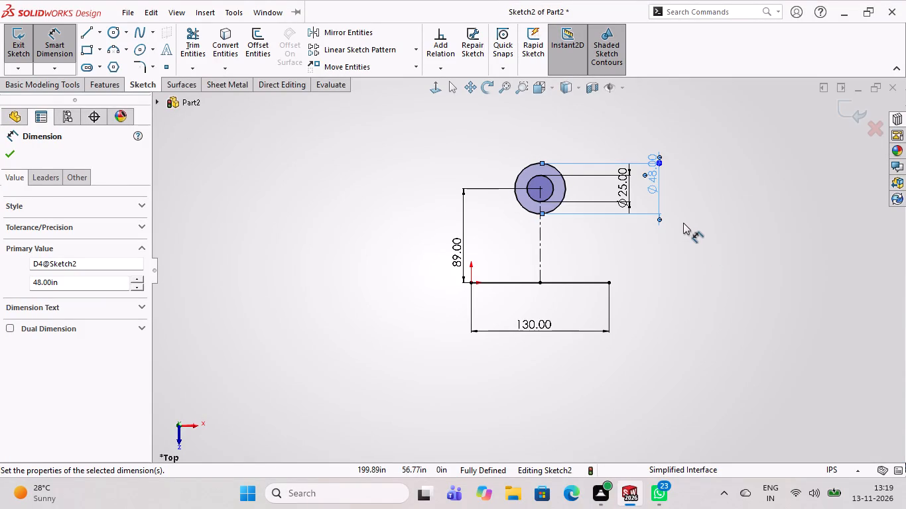
{"action": "left_click", "coordinate": [683, 223]}
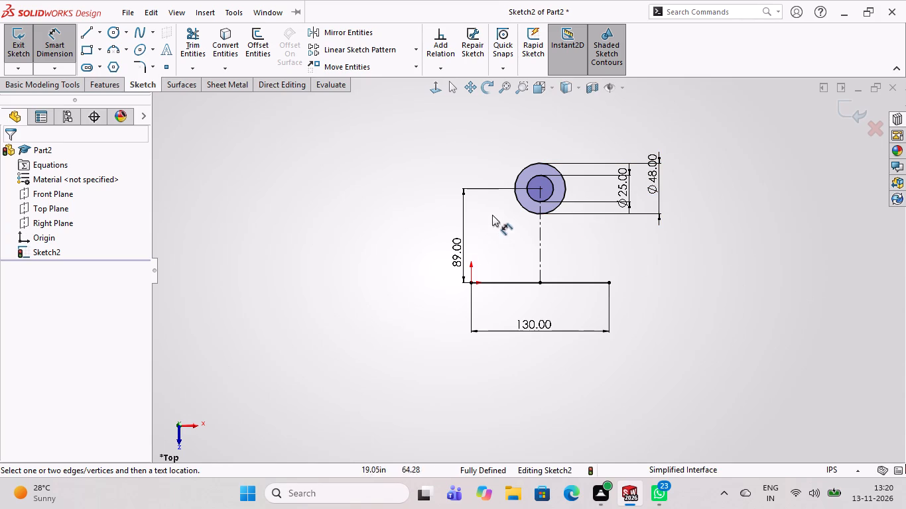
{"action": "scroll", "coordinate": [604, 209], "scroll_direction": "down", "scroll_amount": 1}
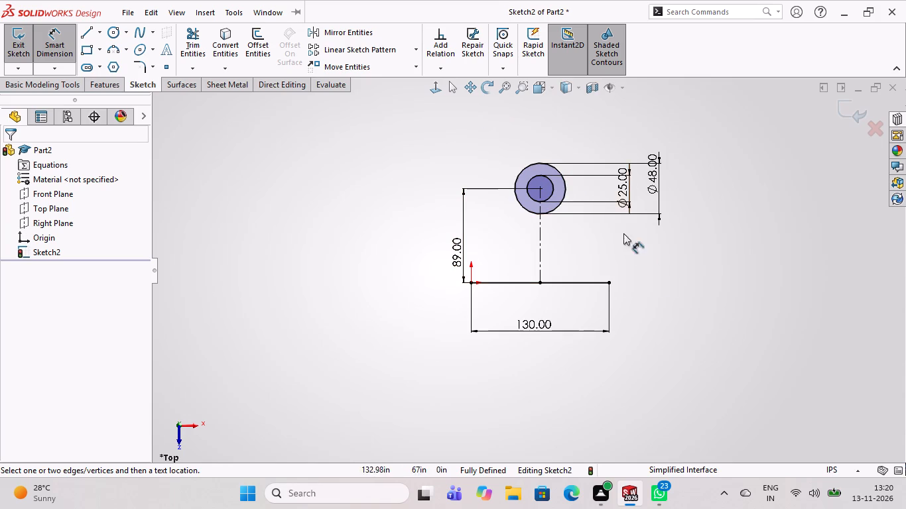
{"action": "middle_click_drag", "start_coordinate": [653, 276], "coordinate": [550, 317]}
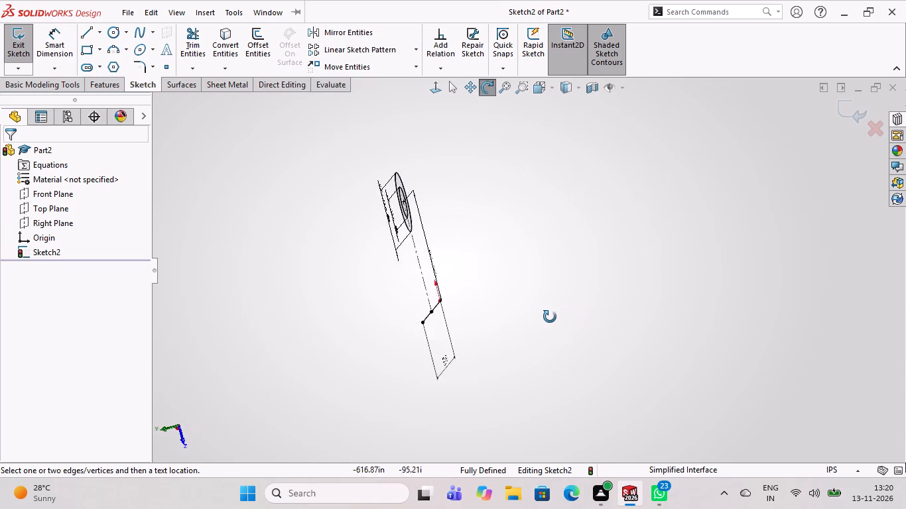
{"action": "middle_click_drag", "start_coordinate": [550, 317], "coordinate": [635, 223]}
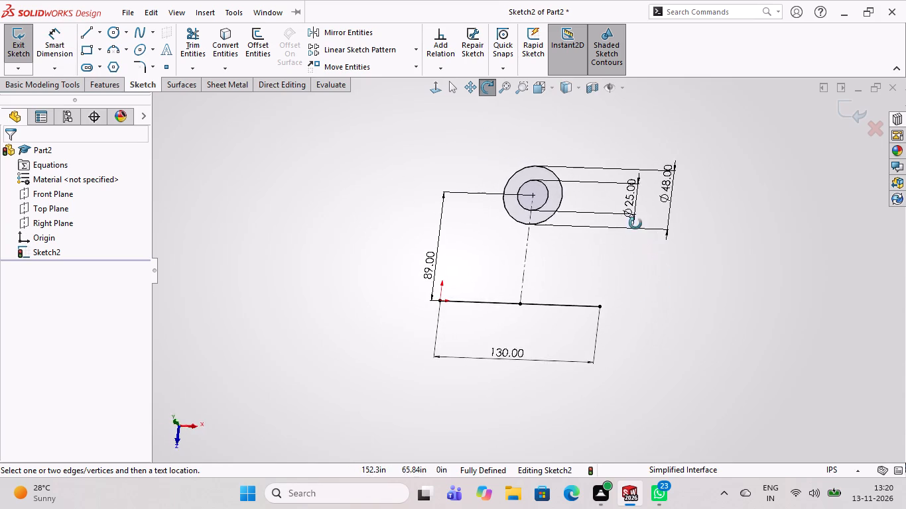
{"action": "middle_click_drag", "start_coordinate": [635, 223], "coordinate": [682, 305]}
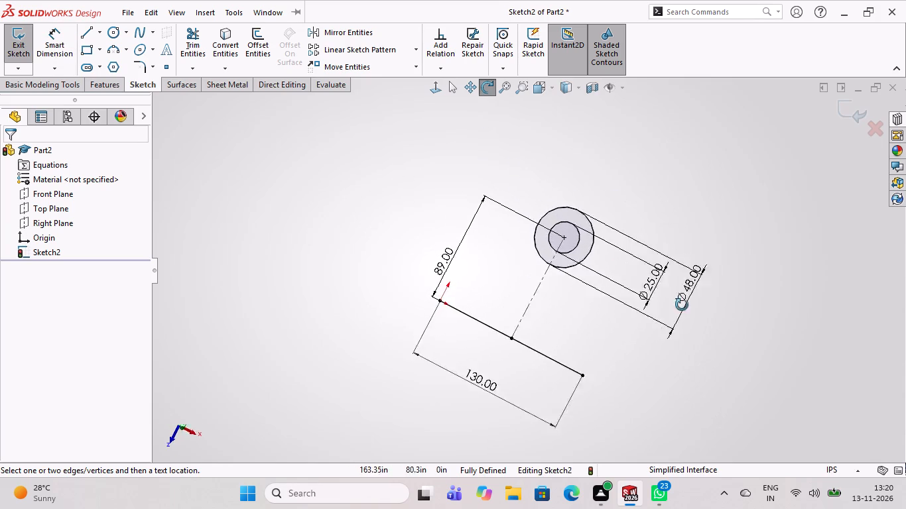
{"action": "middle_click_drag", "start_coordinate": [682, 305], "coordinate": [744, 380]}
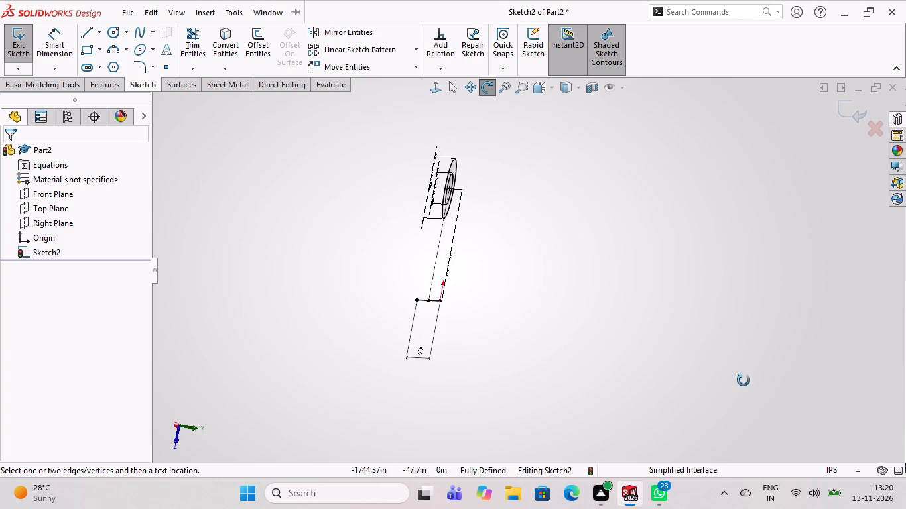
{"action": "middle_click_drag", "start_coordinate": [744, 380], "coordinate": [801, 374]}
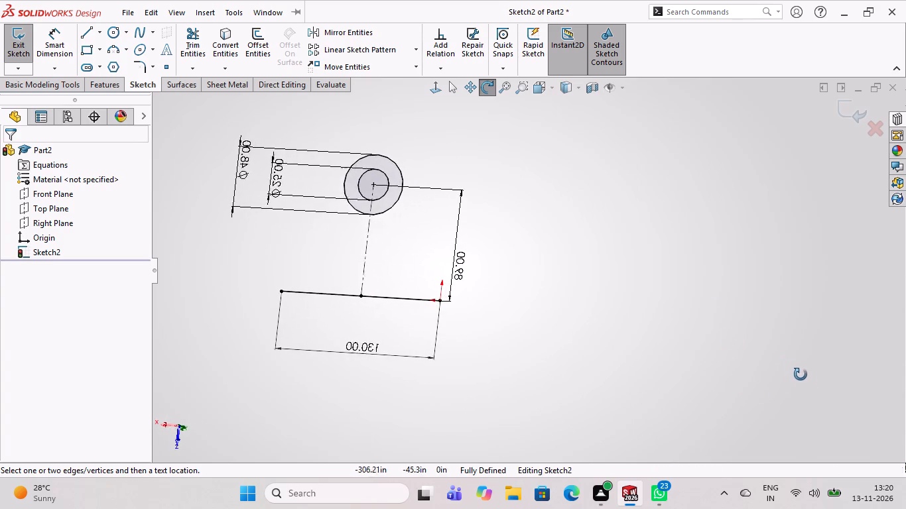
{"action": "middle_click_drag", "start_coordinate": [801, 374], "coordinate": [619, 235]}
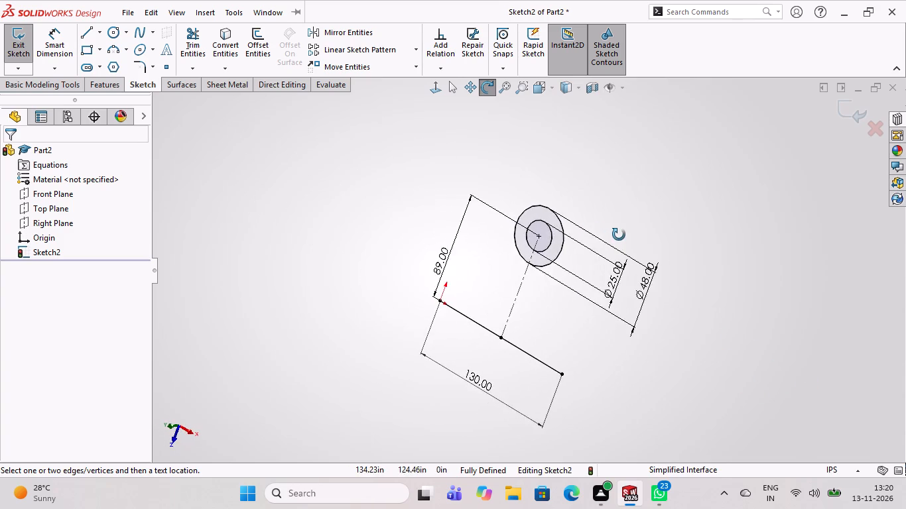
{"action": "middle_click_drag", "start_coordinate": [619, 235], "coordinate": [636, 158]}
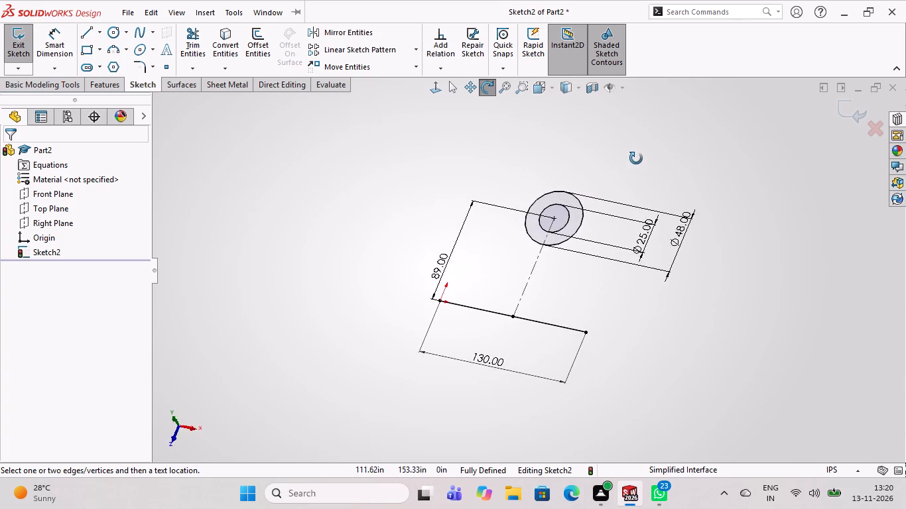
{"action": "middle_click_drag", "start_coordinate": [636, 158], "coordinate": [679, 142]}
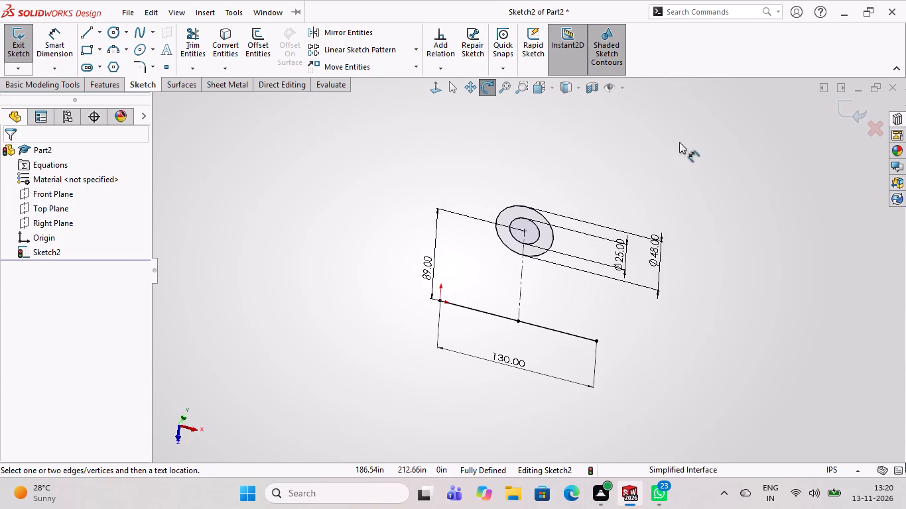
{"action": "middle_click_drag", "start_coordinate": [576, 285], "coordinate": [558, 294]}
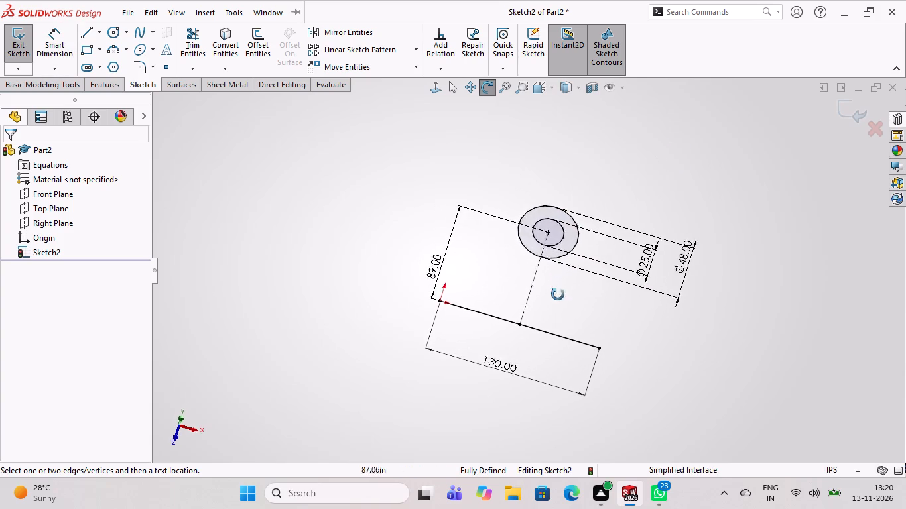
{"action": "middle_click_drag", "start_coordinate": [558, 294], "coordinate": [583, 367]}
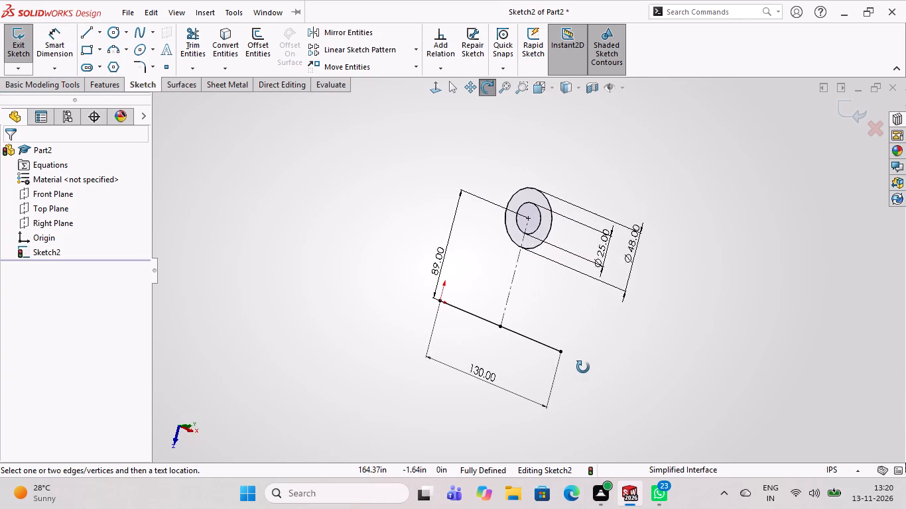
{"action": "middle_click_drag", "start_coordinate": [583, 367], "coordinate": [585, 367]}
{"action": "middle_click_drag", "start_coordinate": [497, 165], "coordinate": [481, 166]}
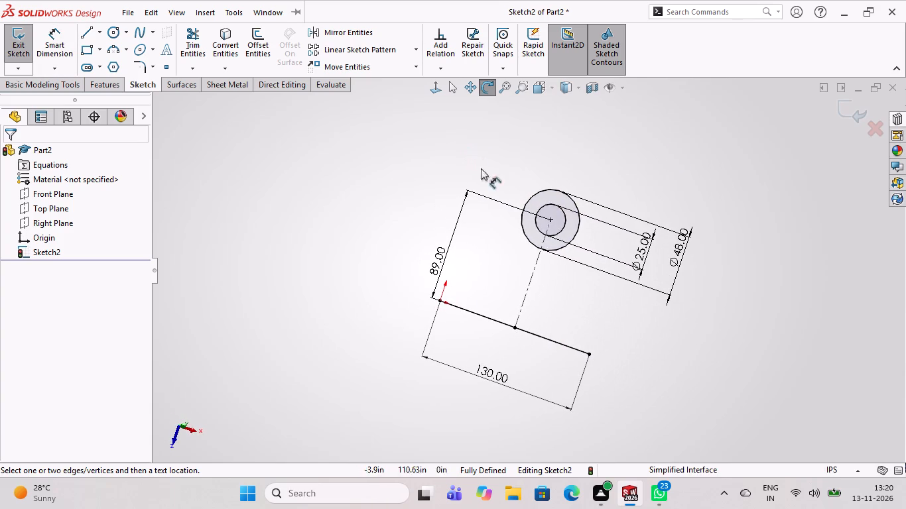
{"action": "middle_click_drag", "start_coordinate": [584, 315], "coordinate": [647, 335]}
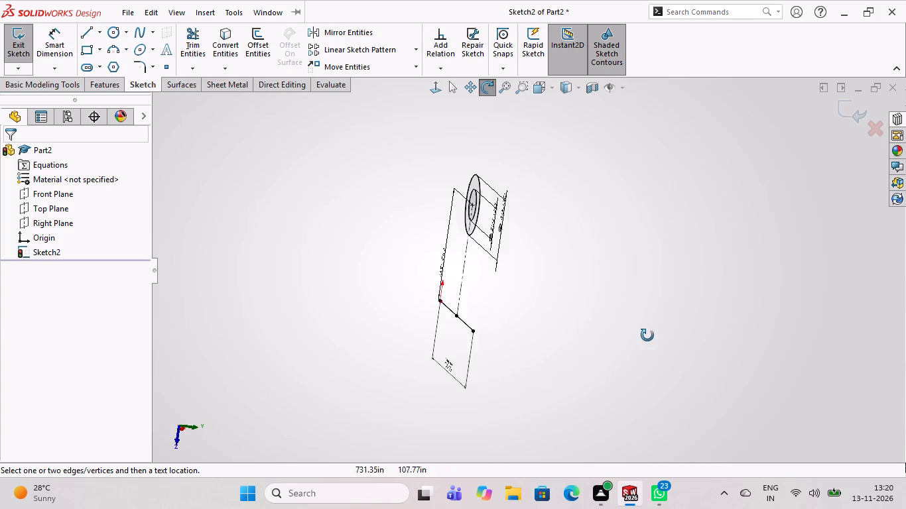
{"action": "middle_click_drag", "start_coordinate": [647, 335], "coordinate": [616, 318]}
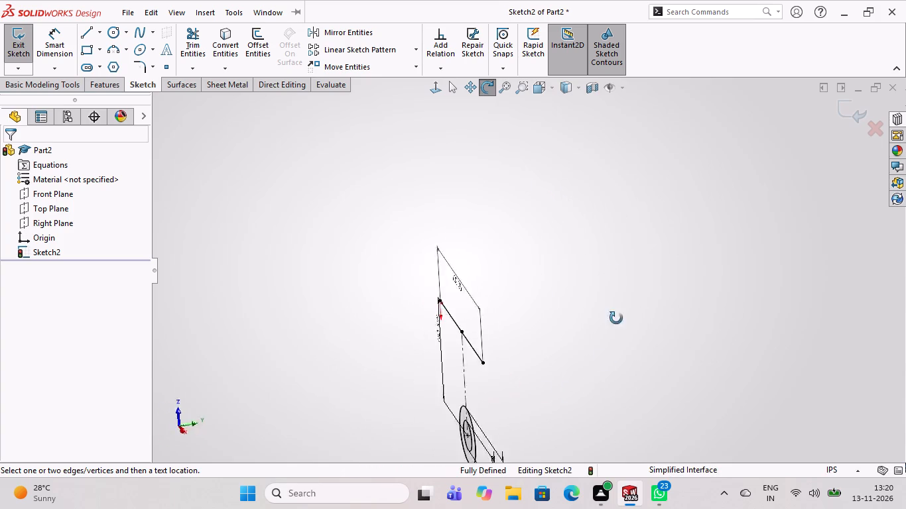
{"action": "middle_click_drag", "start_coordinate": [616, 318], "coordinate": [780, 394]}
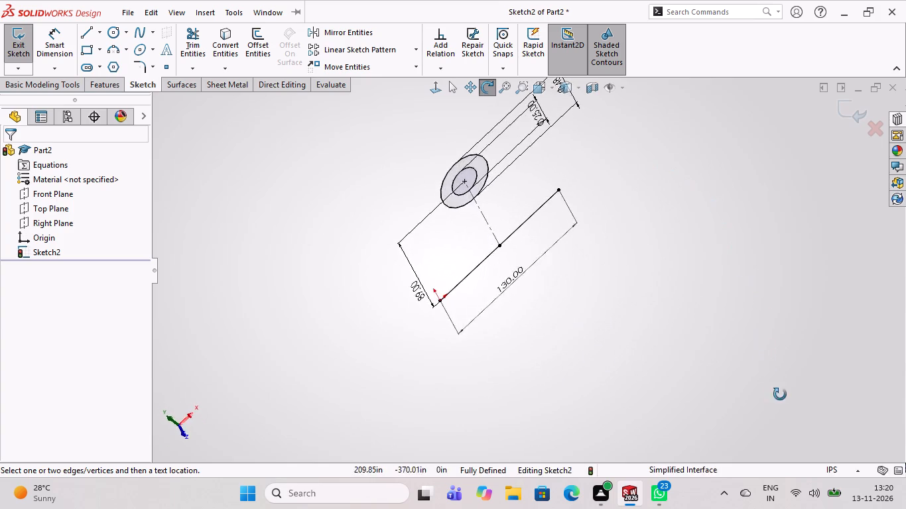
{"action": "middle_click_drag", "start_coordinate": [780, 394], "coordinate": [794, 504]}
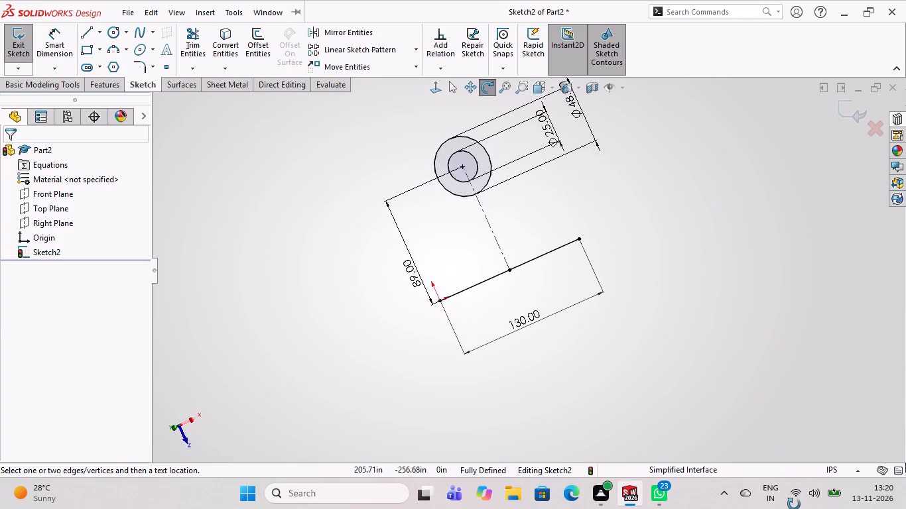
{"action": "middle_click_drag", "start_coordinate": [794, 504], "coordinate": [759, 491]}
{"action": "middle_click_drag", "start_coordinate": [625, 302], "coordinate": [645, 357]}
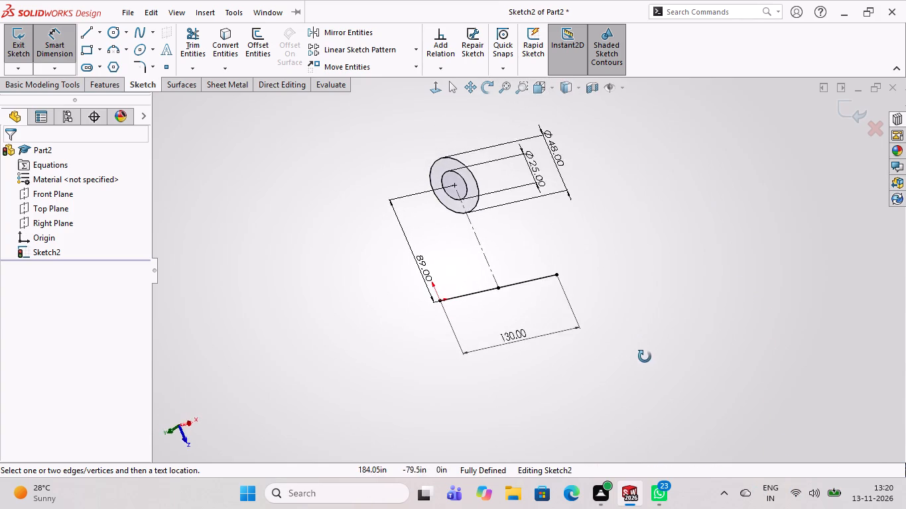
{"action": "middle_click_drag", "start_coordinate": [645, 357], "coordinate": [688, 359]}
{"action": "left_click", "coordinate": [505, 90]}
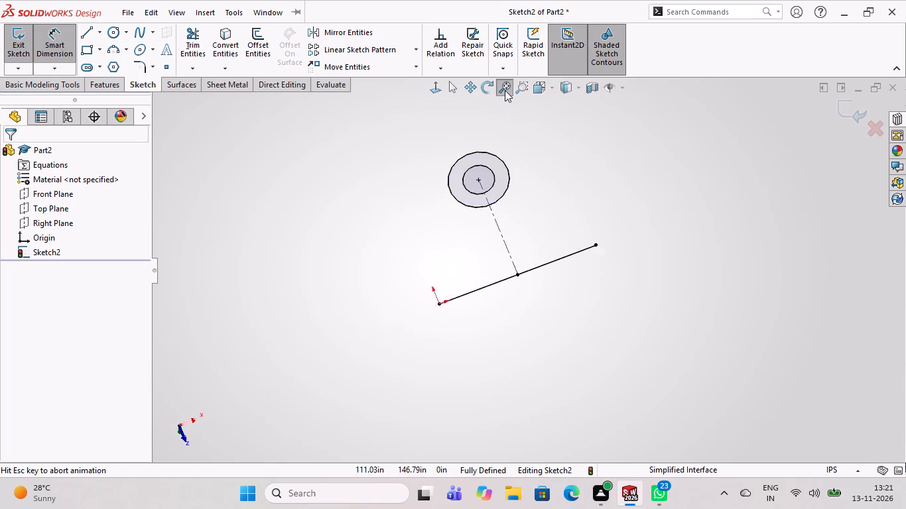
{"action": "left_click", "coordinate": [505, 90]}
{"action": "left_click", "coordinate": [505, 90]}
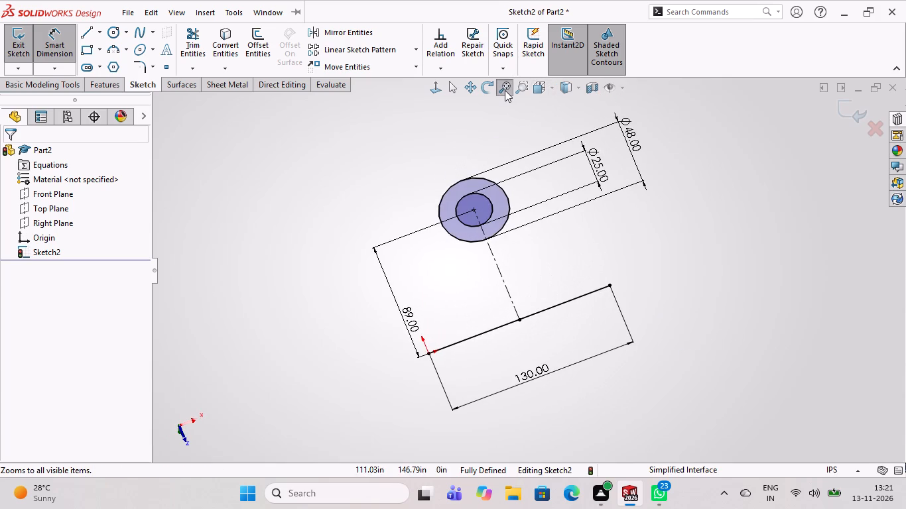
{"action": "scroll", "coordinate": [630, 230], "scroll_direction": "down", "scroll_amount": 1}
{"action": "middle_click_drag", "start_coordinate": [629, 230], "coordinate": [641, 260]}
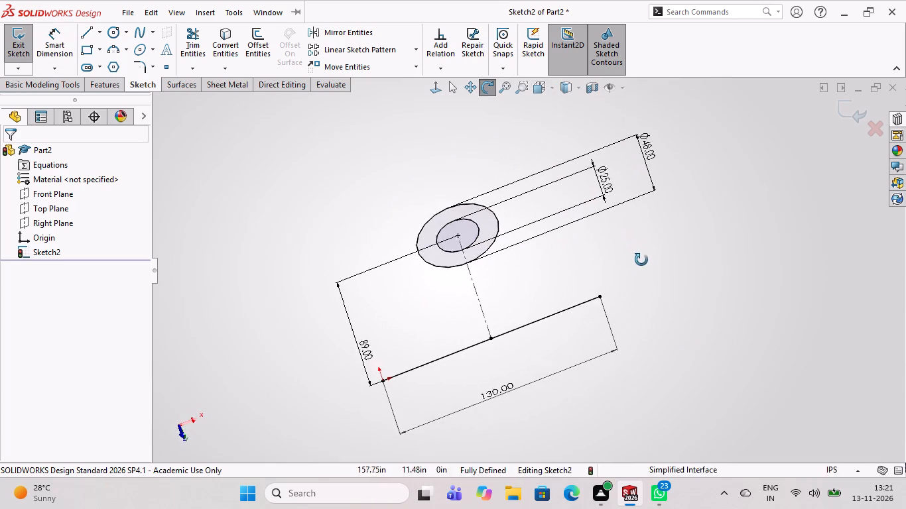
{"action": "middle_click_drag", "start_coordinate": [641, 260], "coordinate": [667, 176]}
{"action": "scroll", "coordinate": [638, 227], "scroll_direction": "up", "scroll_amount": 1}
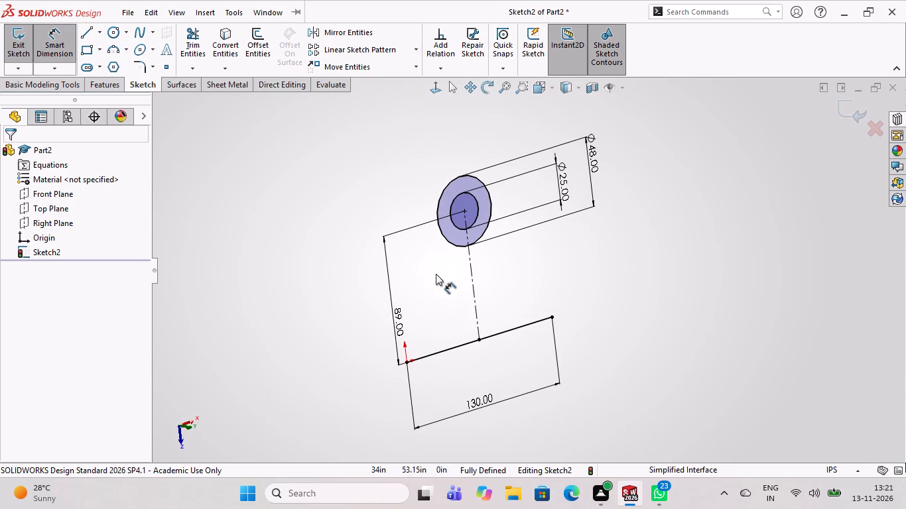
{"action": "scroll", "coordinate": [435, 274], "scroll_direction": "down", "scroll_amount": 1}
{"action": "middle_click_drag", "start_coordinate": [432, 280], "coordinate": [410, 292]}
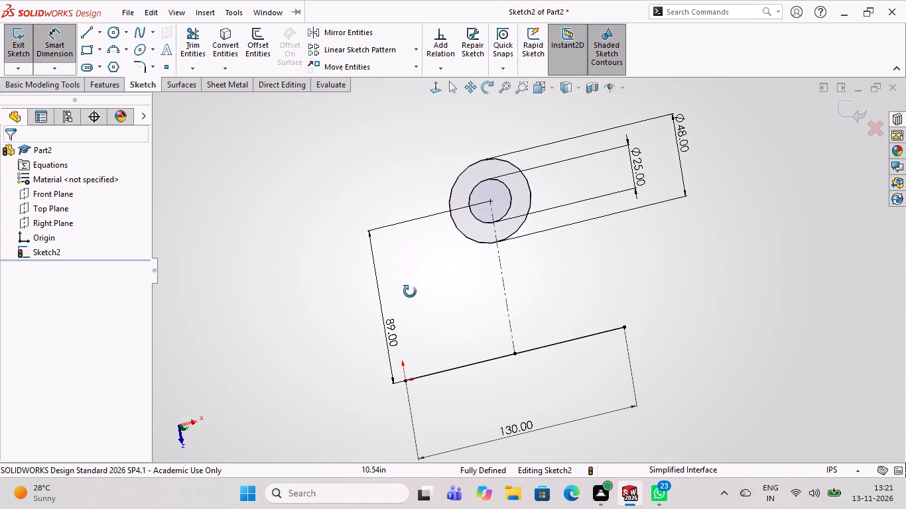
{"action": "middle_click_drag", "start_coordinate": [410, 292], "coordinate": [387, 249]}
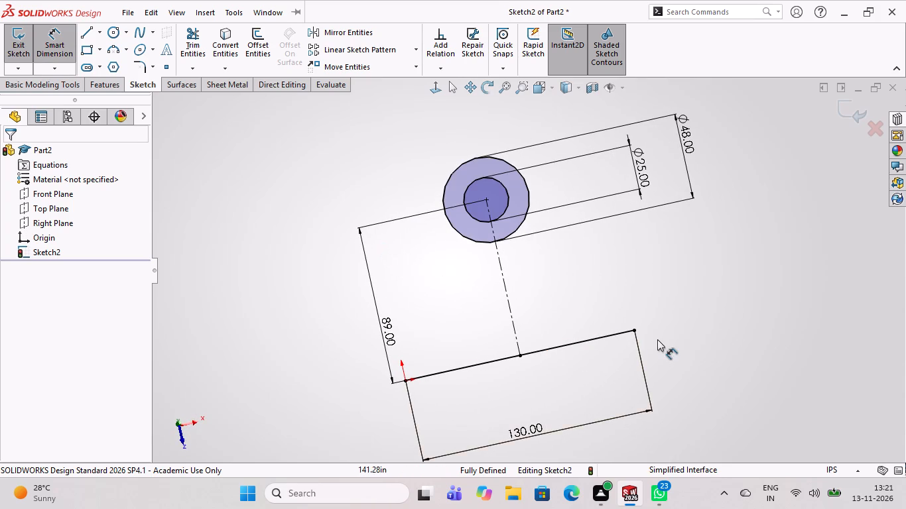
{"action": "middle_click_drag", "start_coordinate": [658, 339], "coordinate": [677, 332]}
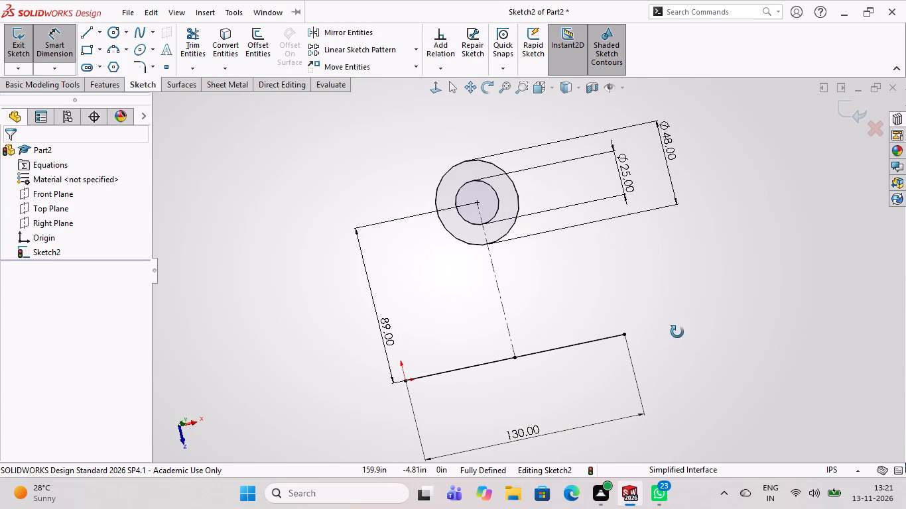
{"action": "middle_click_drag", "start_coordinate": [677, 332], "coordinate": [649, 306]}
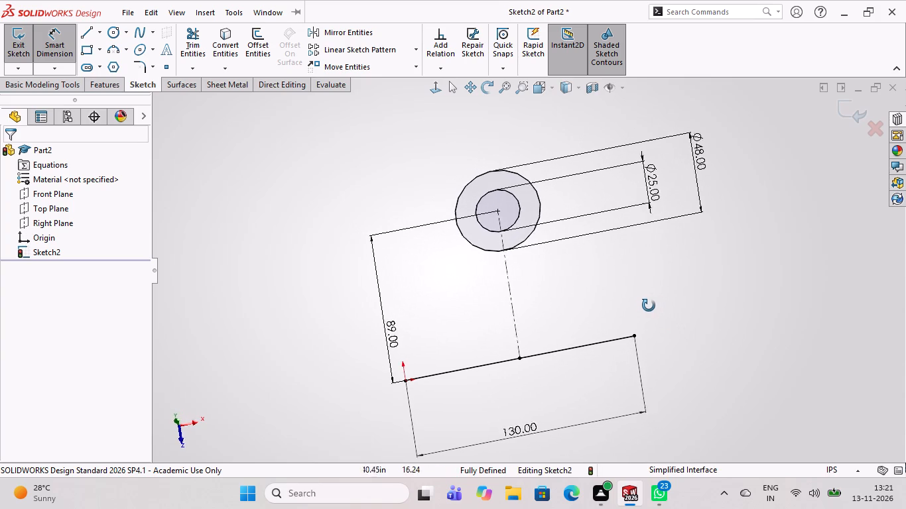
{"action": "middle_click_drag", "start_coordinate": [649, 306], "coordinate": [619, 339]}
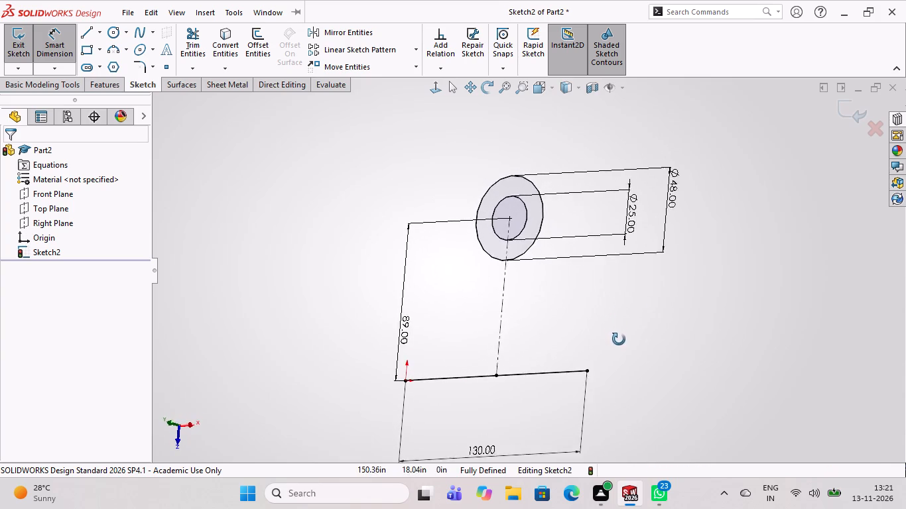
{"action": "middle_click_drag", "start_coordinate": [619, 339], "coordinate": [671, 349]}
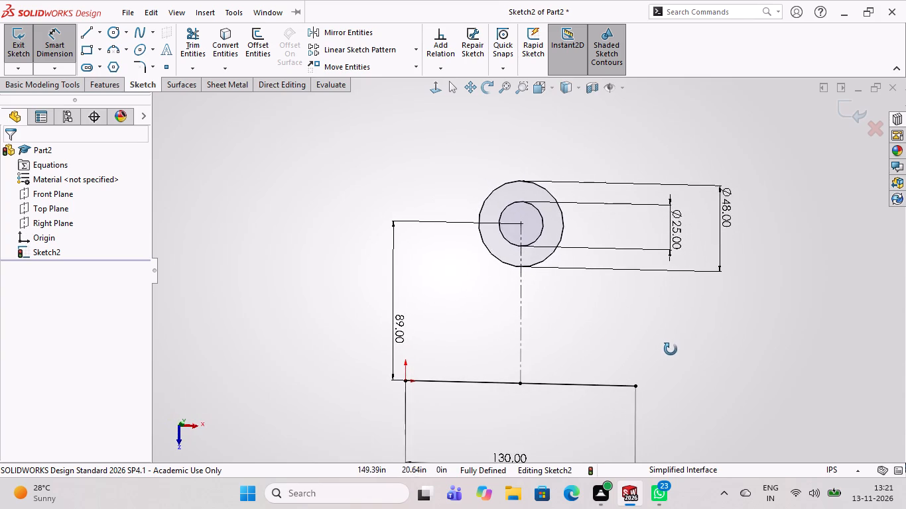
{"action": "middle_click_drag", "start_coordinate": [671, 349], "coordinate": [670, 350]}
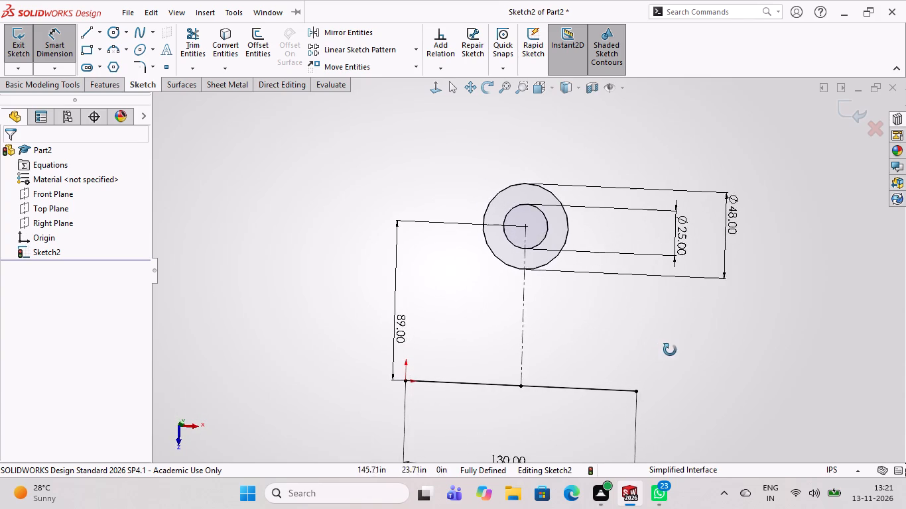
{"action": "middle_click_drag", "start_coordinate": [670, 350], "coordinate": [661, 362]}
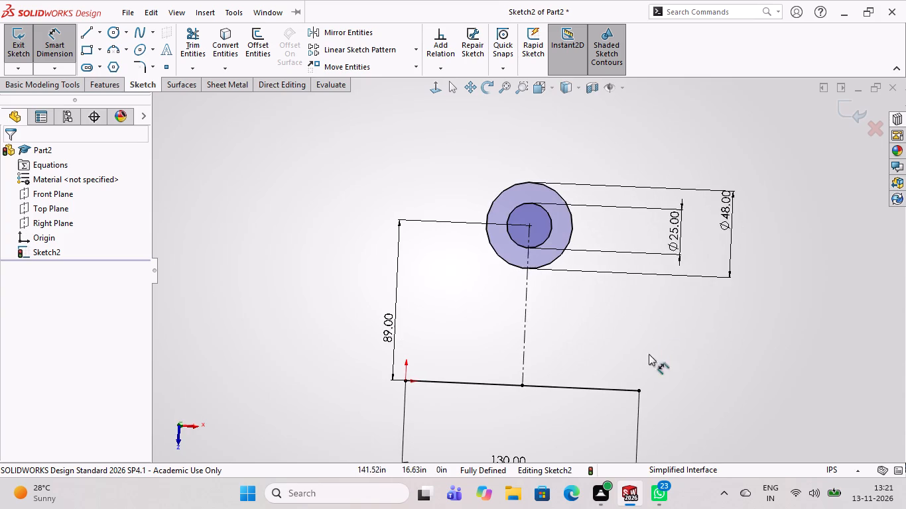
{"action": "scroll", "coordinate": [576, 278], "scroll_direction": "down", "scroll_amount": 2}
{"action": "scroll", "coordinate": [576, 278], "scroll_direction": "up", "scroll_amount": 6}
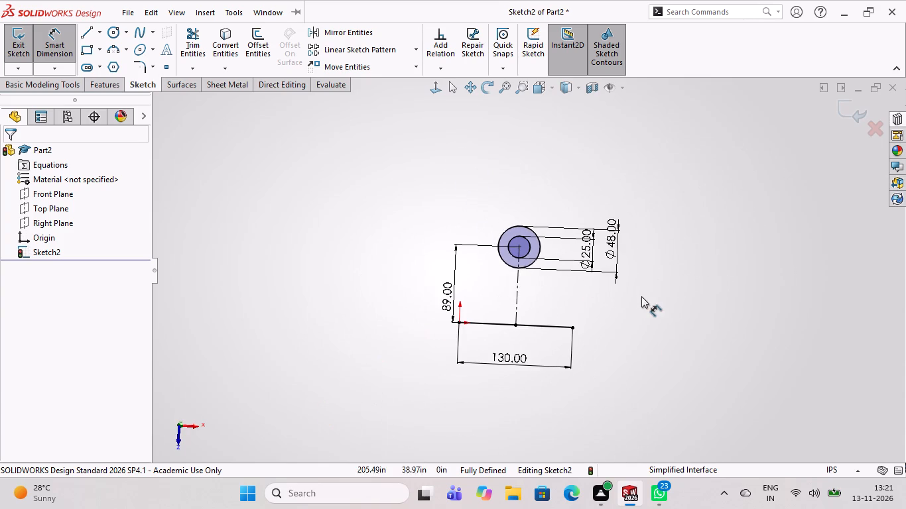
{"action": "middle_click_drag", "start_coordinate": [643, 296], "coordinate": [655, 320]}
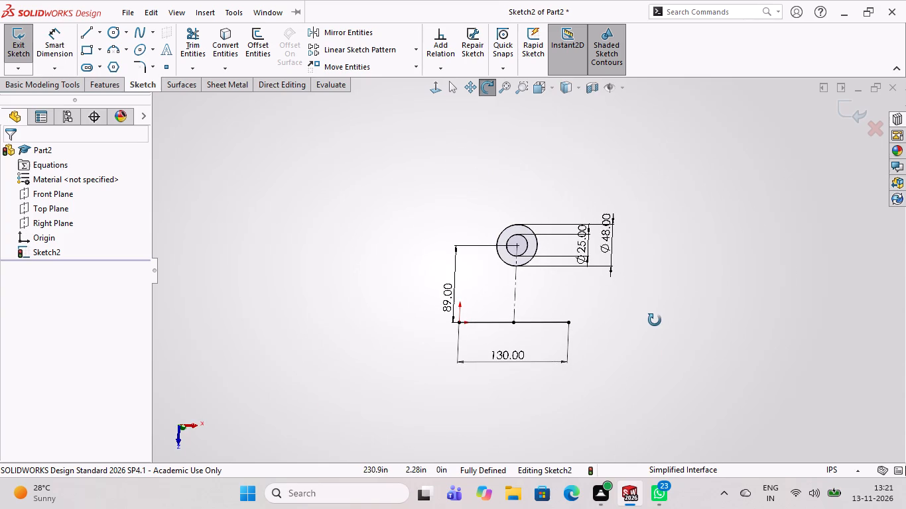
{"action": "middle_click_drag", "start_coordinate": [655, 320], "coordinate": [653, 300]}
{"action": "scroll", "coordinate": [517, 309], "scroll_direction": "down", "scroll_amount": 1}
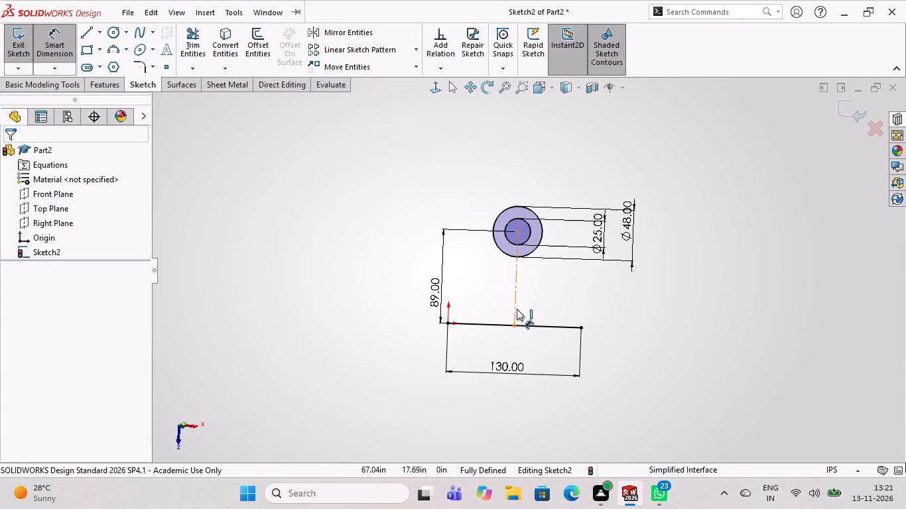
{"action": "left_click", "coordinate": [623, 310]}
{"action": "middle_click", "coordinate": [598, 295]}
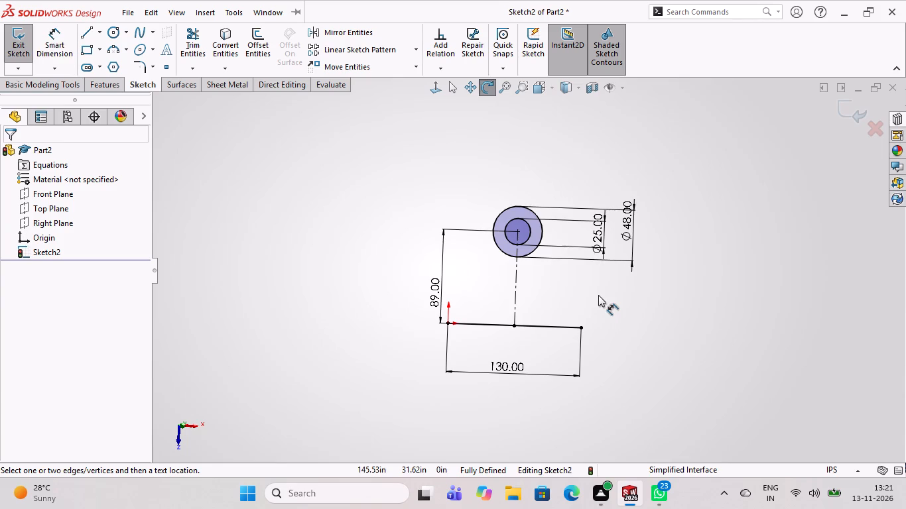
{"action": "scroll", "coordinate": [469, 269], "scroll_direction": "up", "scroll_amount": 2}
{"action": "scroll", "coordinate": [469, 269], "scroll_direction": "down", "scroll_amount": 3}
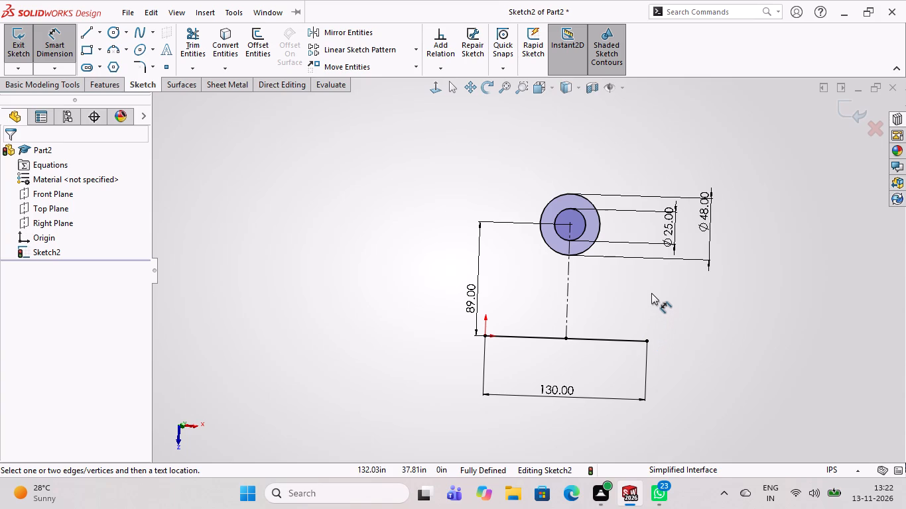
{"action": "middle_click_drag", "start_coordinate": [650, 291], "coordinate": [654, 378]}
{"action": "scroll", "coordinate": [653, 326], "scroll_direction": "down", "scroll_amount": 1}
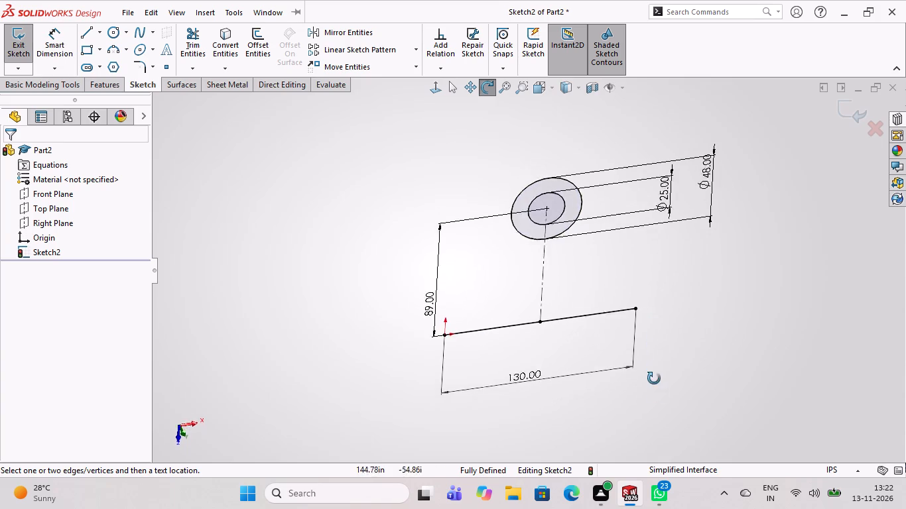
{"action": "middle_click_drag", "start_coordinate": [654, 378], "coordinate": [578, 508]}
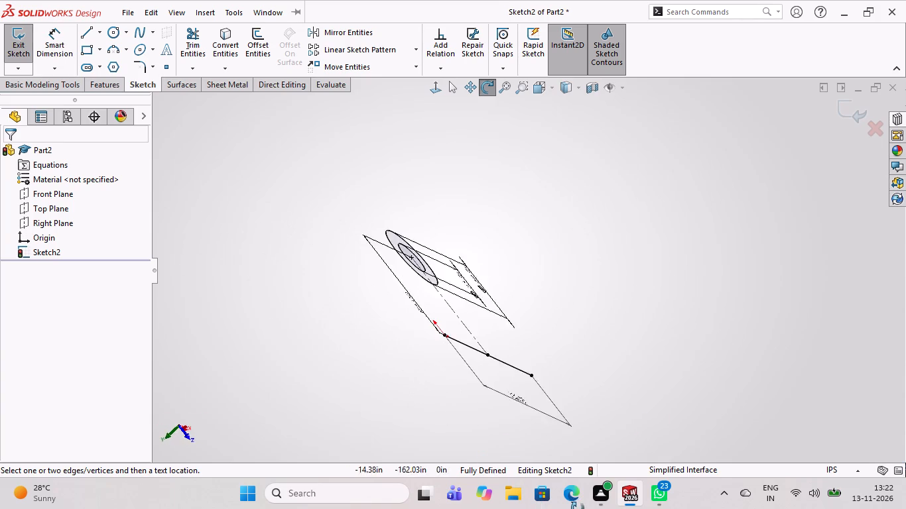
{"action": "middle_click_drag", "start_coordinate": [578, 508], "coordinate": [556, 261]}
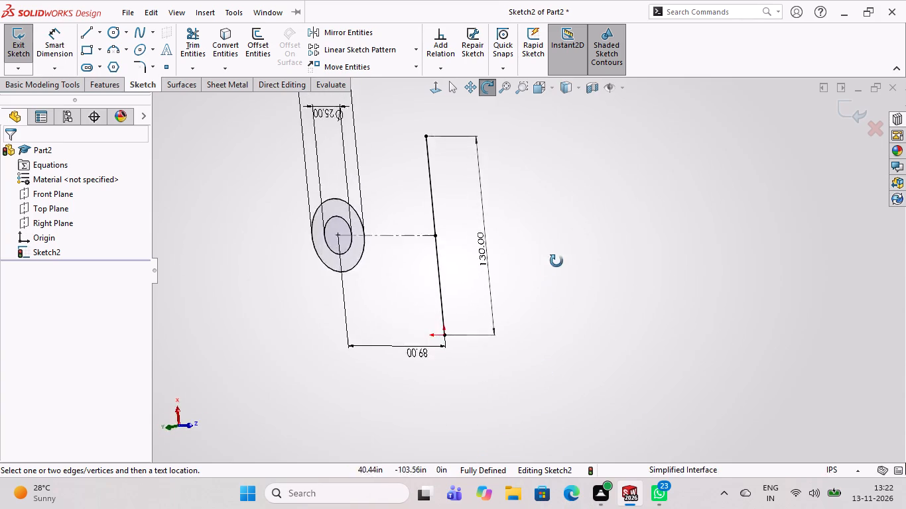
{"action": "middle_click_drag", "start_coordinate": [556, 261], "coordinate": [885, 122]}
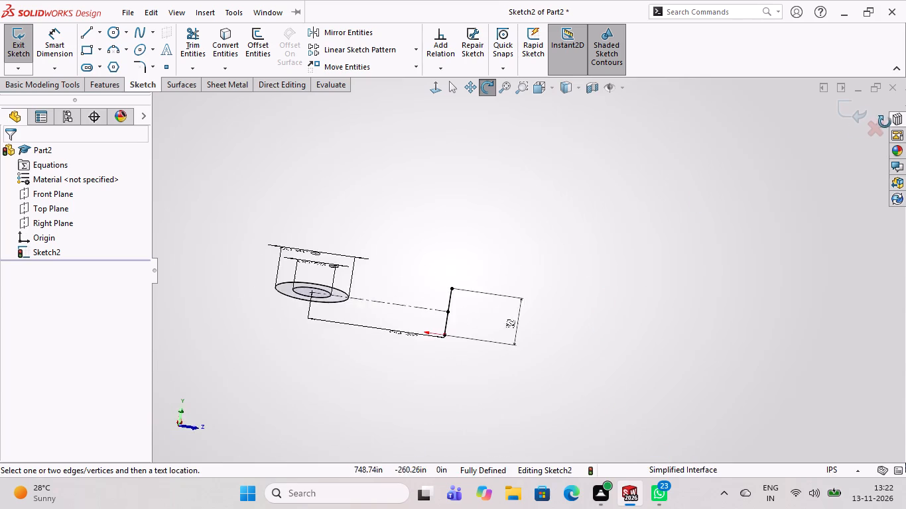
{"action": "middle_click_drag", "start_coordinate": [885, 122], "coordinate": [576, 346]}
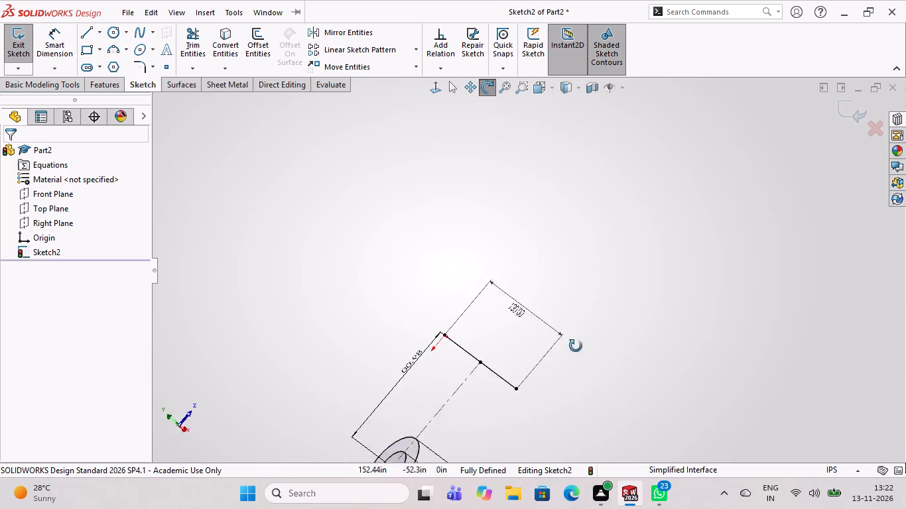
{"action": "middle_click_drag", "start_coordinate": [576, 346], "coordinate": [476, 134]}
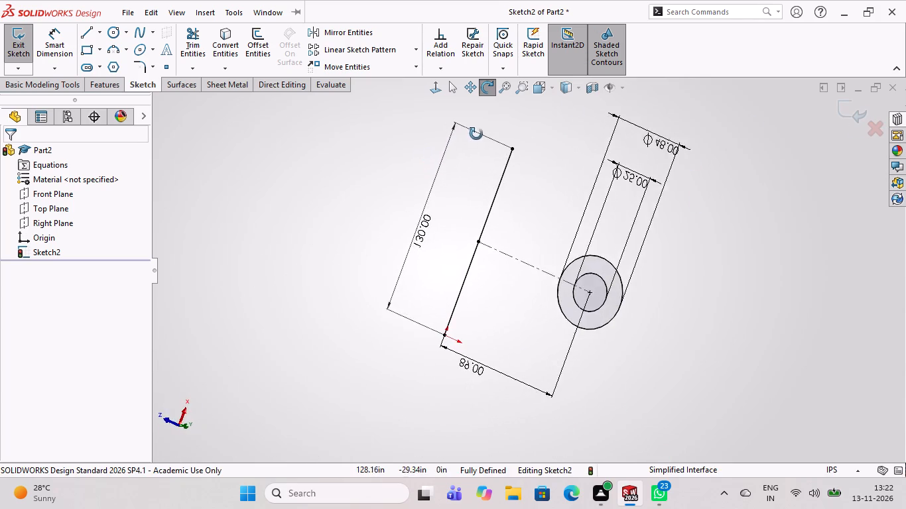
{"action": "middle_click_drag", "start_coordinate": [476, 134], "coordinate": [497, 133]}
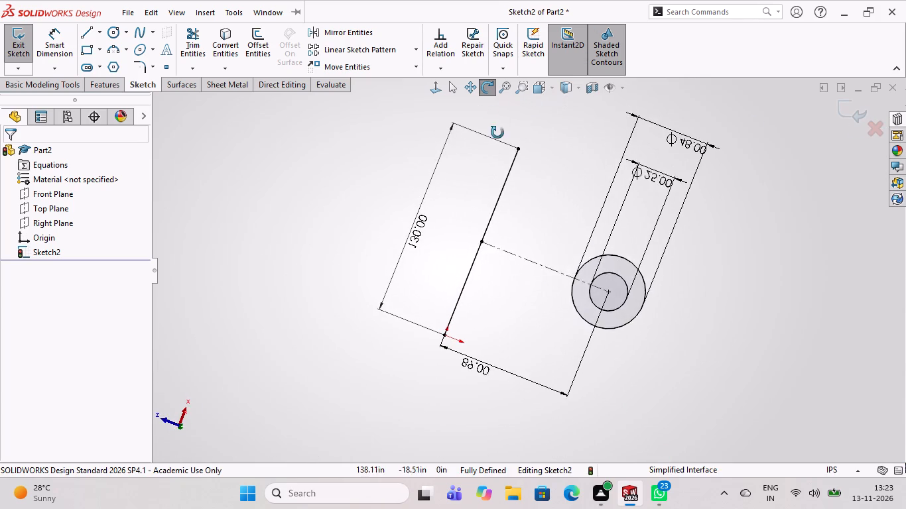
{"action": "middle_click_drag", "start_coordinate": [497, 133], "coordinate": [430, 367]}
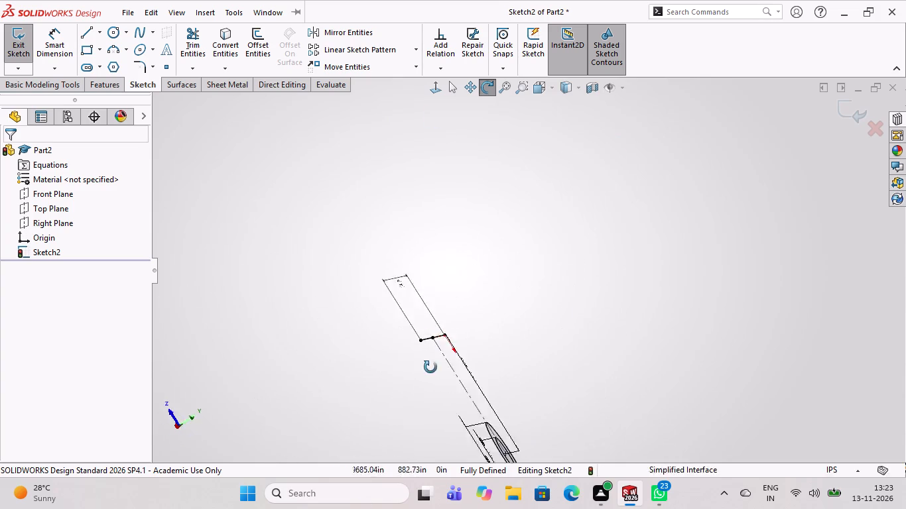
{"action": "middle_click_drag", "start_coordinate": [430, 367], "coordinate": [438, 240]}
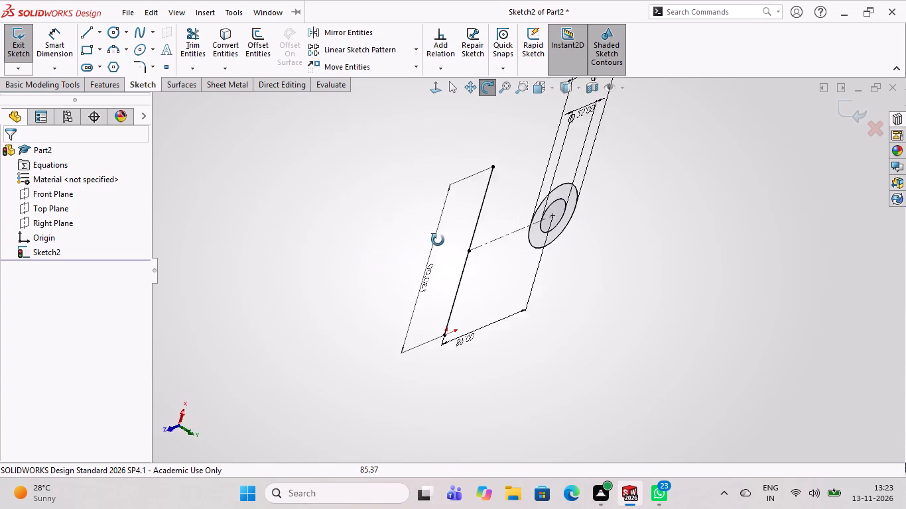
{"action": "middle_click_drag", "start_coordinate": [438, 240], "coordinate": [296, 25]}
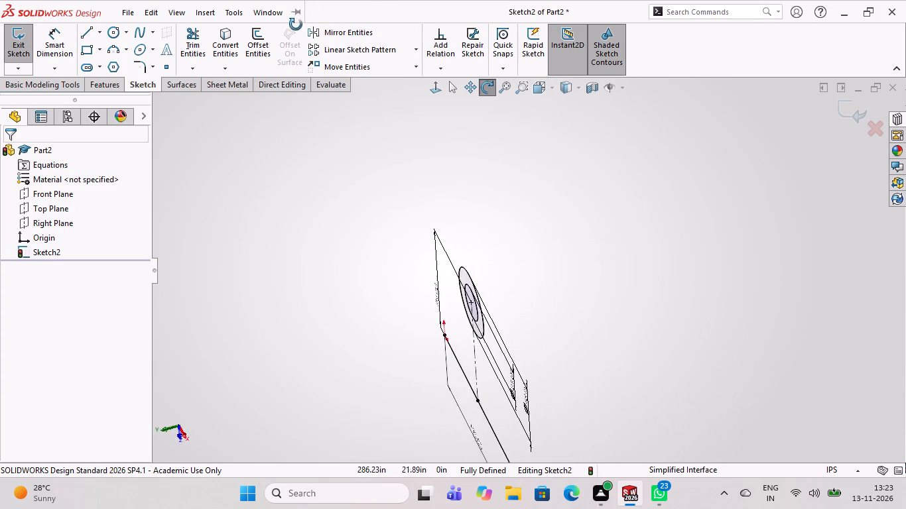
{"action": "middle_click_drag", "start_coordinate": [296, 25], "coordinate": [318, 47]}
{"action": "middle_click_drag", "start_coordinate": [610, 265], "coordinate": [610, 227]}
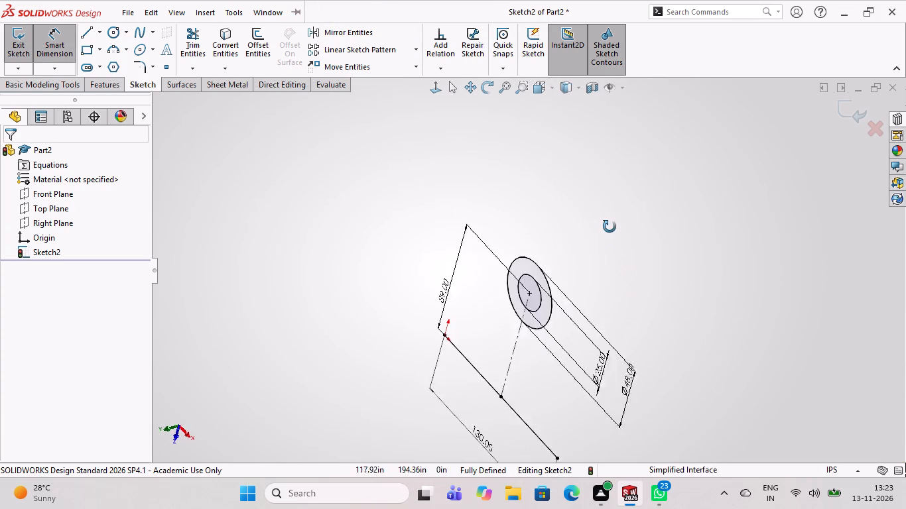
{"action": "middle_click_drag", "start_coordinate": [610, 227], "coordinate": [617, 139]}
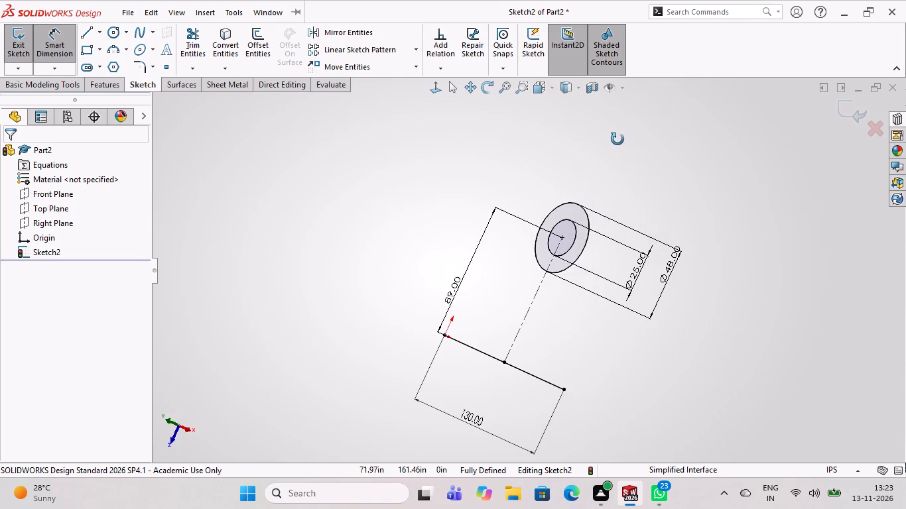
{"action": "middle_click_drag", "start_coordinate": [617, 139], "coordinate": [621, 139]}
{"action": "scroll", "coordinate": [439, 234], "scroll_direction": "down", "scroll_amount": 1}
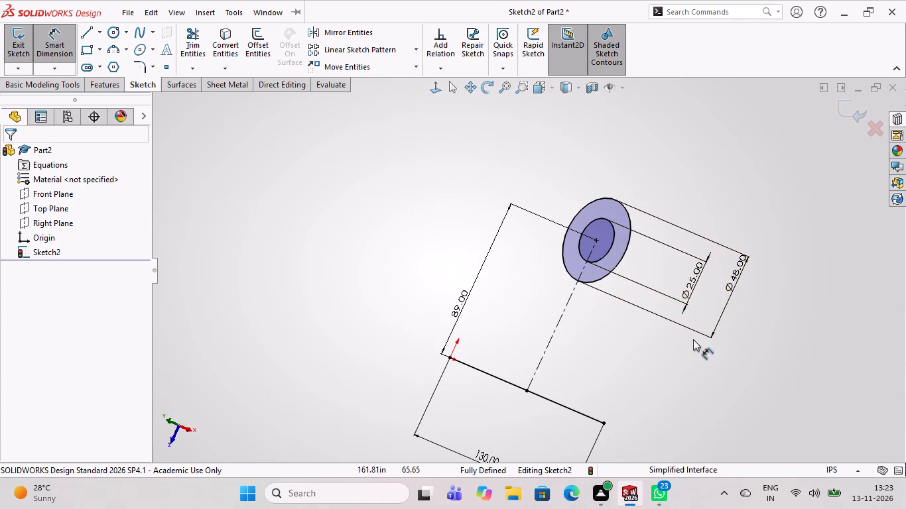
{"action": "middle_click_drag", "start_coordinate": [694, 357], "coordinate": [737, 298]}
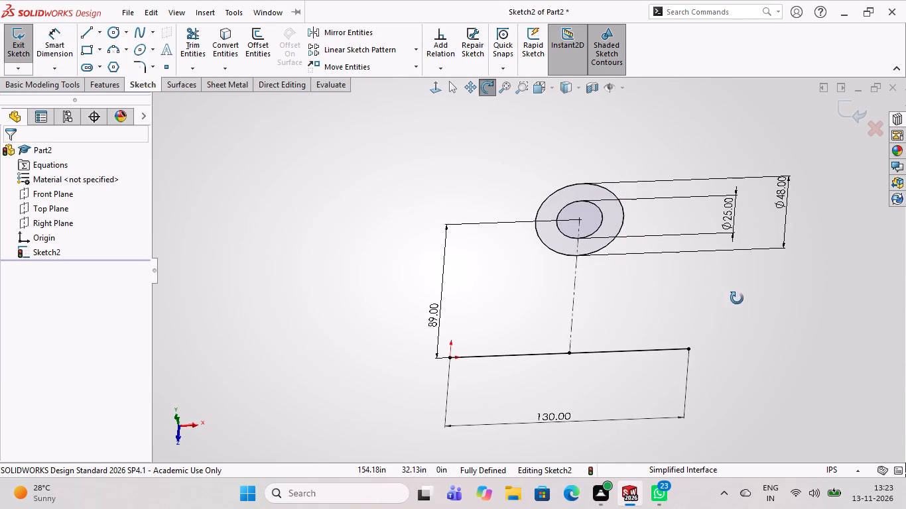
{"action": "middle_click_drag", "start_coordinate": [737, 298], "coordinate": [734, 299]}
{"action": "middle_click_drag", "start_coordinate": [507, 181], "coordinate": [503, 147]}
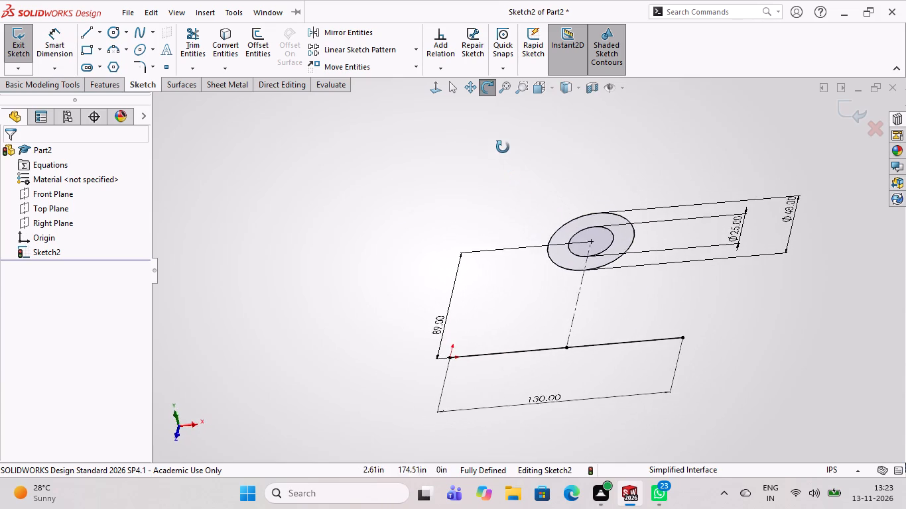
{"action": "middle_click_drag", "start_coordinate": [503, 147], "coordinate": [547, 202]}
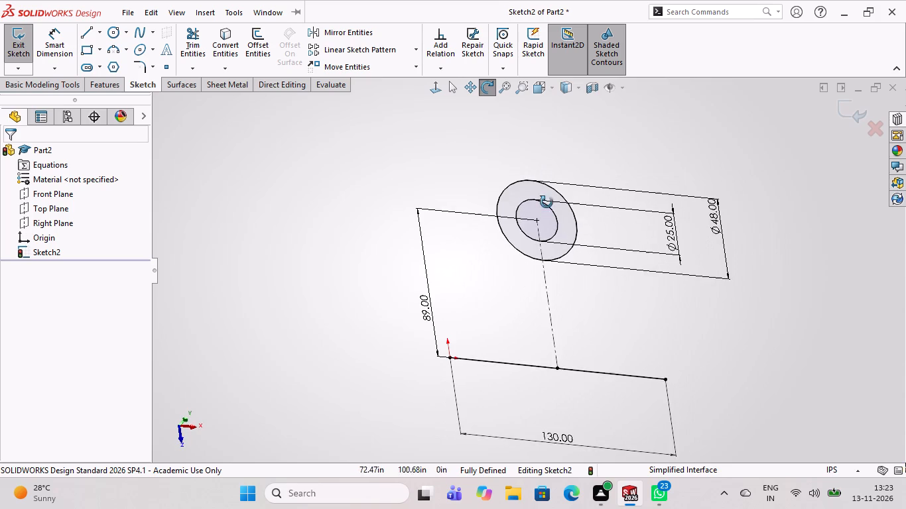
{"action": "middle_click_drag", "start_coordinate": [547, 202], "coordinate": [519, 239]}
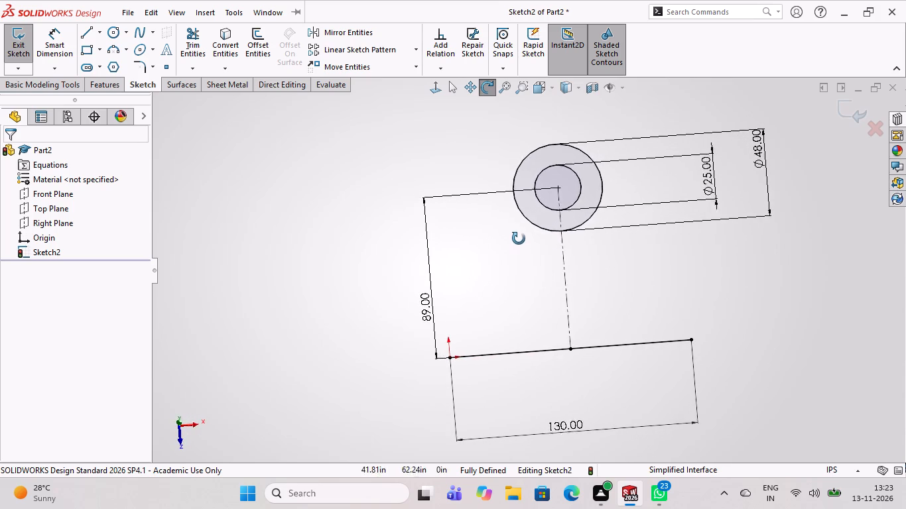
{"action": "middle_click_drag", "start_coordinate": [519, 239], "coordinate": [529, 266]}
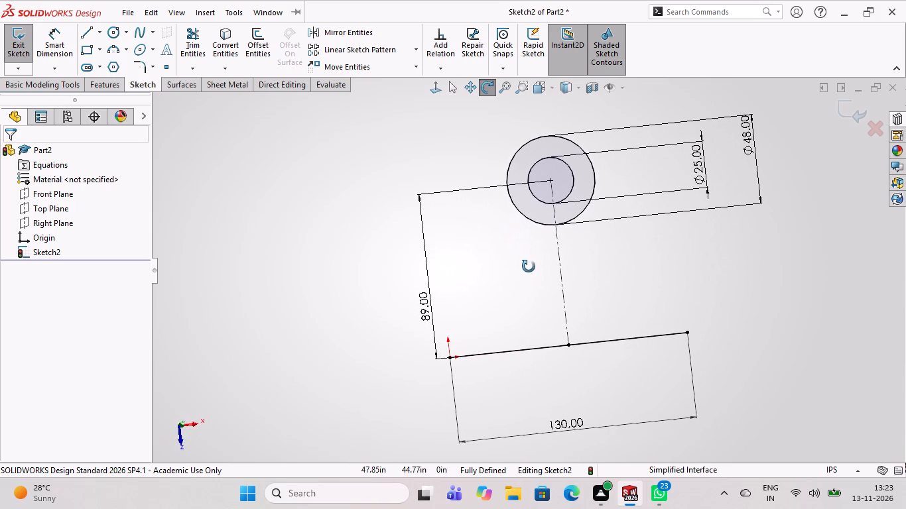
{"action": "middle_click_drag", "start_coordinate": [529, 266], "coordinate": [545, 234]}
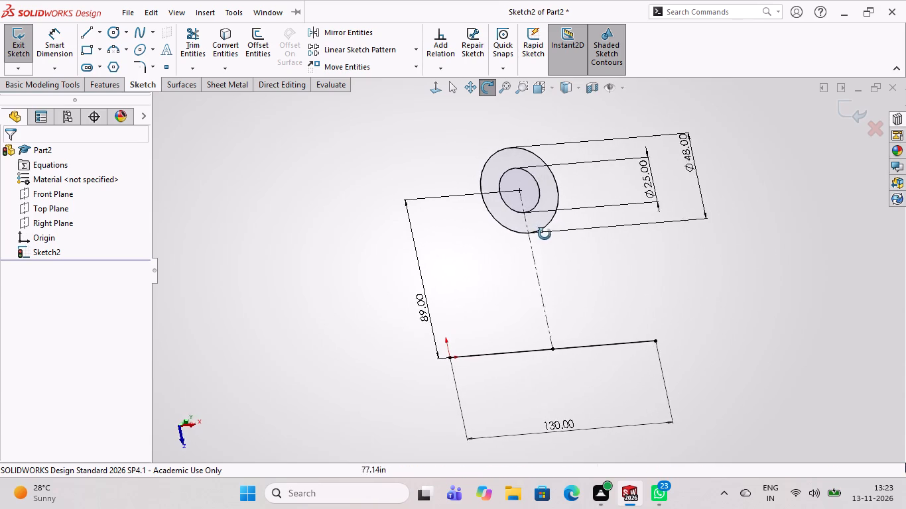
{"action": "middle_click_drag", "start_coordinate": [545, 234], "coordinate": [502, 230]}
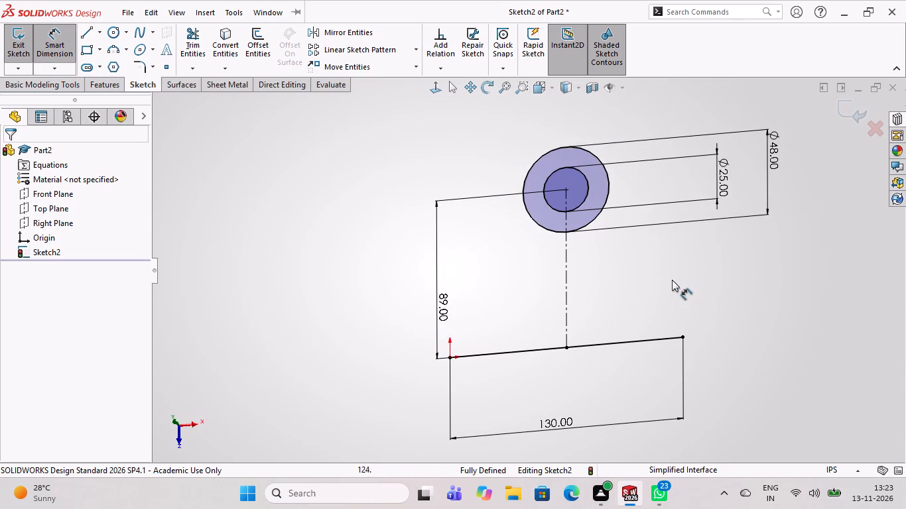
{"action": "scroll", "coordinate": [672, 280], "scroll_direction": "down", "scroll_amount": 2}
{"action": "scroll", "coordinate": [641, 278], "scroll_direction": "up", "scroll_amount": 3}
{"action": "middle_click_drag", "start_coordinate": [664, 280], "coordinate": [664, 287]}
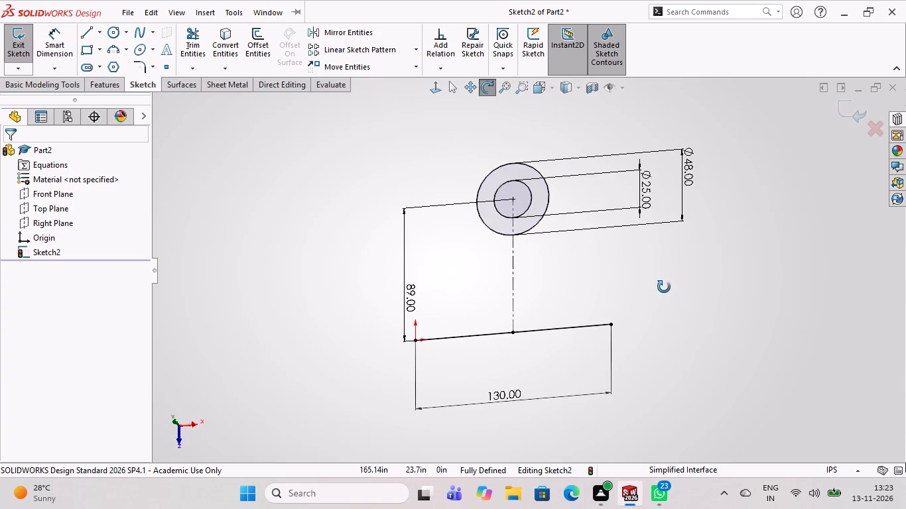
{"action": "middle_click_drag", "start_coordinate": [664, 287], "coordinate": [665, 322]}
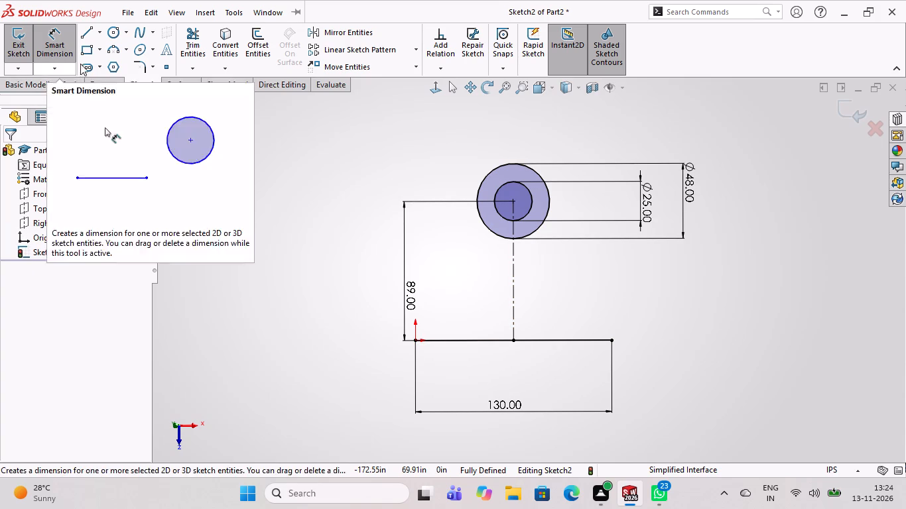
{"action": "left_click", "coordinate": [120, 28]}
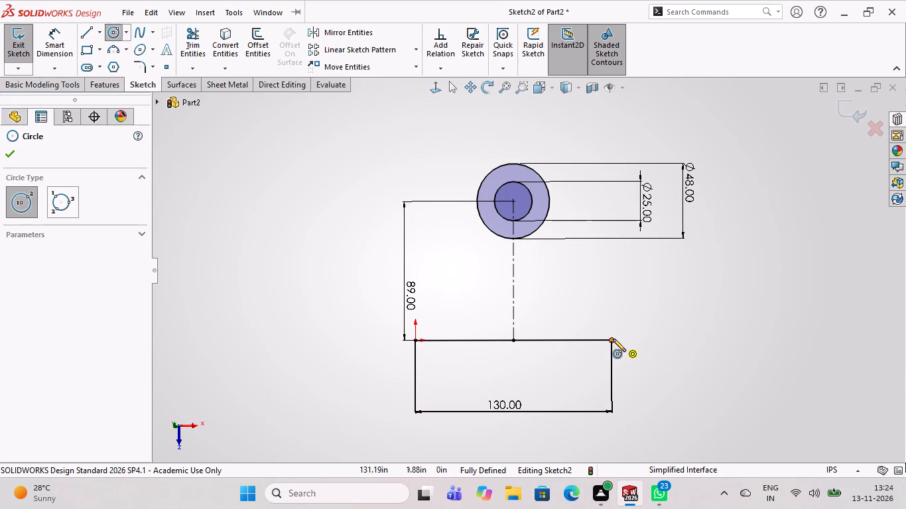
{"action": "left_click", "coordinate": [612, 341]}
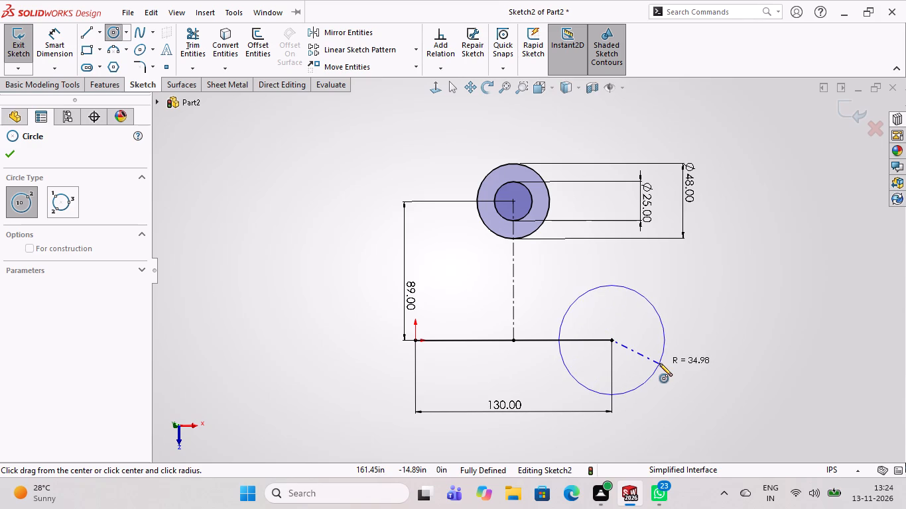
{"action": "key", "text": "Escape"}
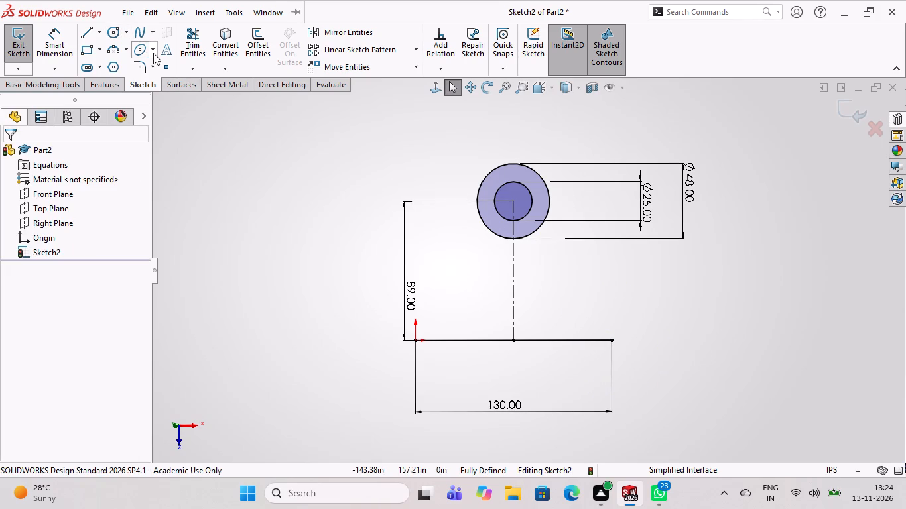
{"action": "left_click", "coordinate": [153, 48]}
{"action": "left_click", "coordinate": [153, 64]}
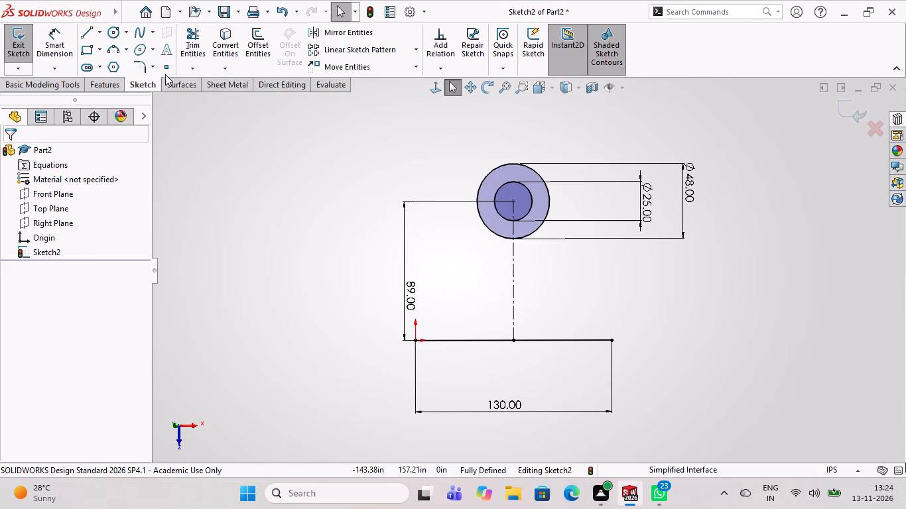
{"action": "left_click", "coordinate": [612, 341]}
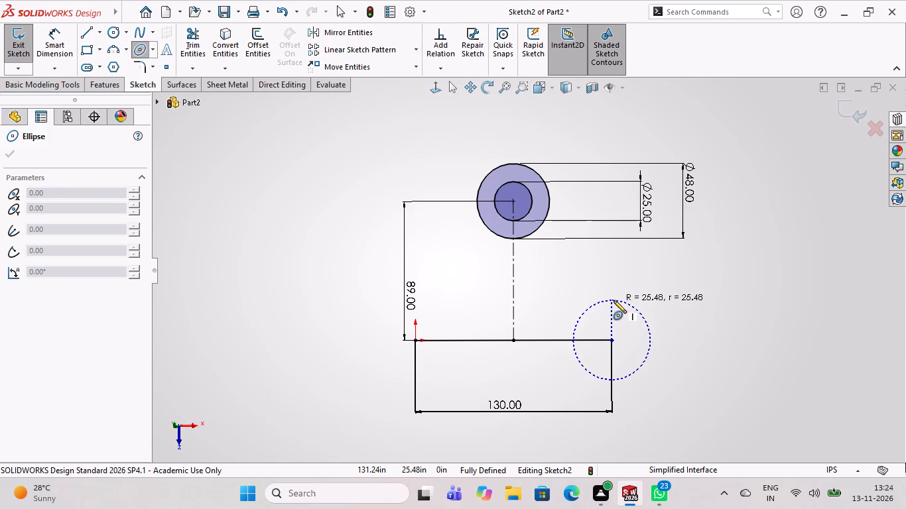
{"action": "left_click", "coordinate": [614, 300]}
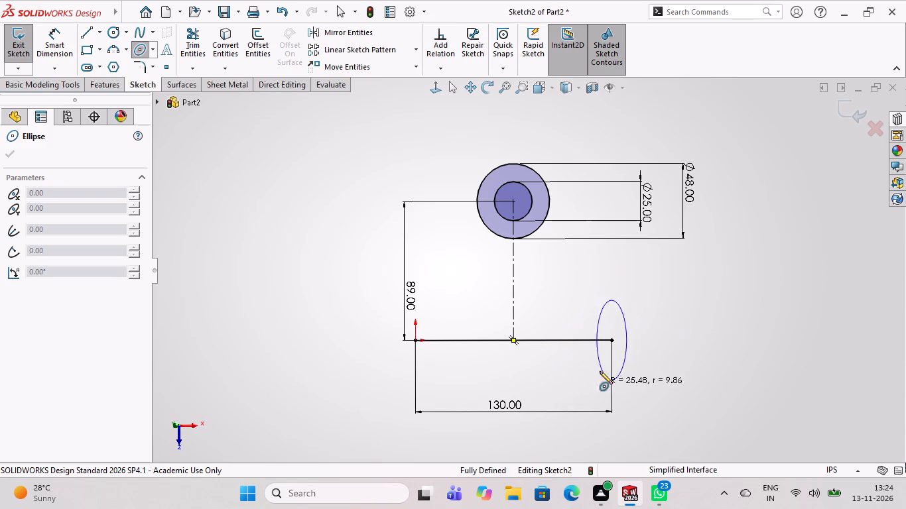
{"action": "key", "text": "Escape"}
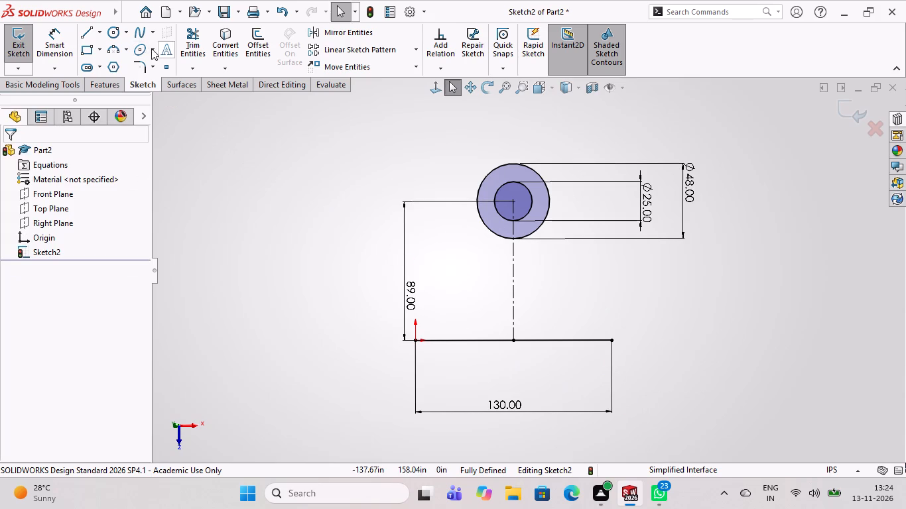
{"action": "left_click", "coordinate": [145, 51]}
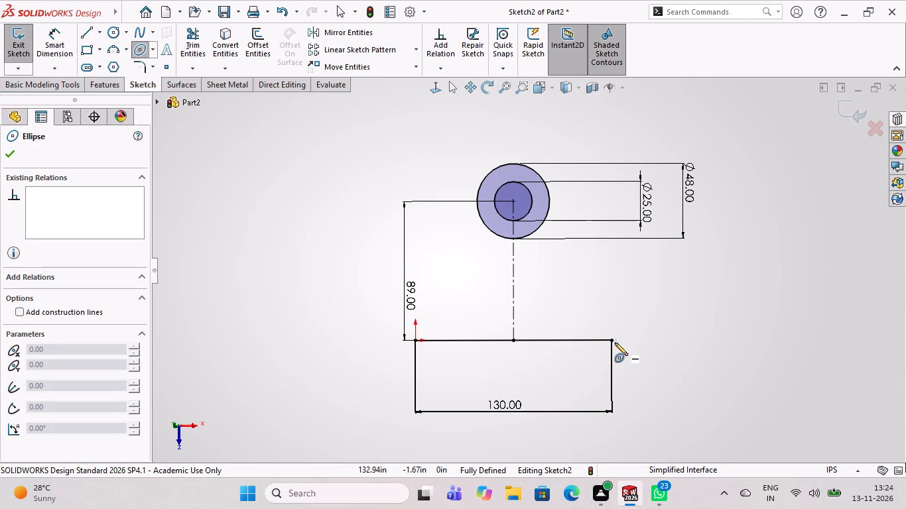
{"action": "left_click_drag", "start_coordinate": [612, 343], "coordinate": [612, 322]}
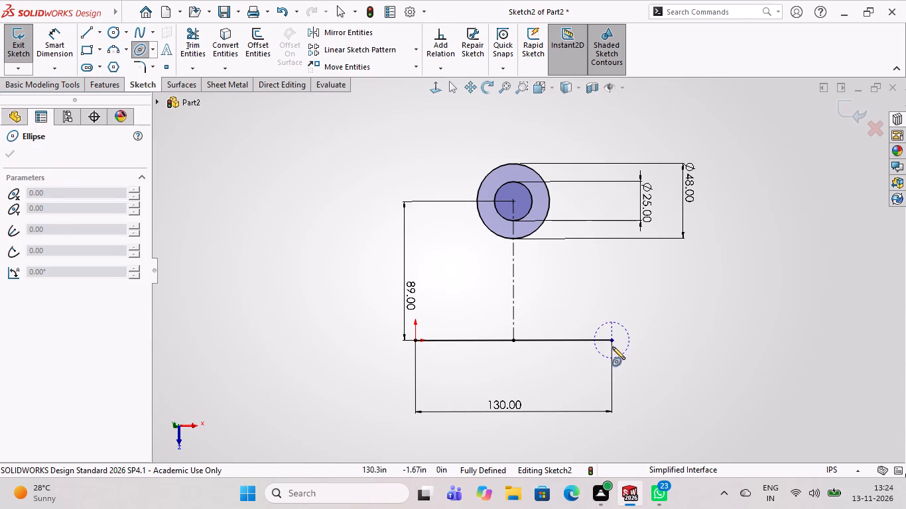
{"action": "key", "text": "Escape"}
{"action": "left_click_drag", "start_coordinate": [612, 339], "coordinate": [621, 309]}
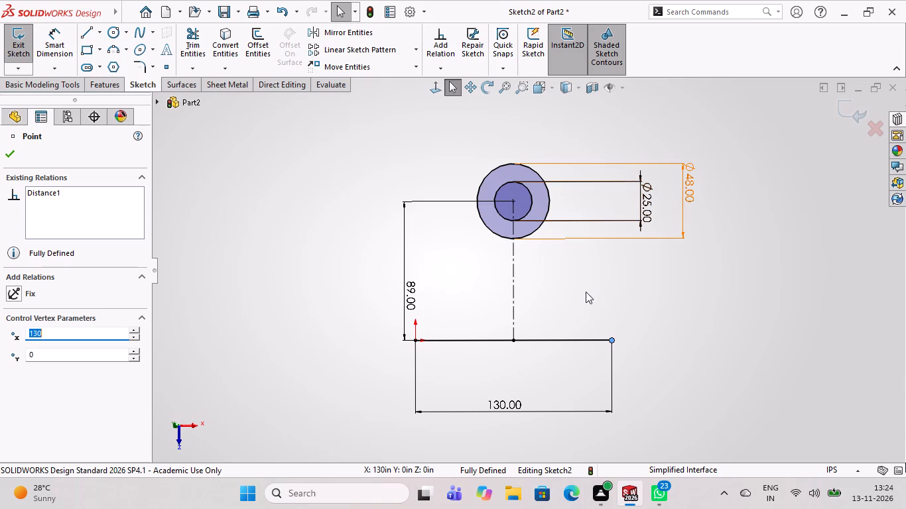
Examine the orientation of the base sketch's line, centerline and concentric circles from several viewing angles.
{"action": "middle_click_drag", "start_coordinate": [586, 292], "coordinate": [582, 499]}
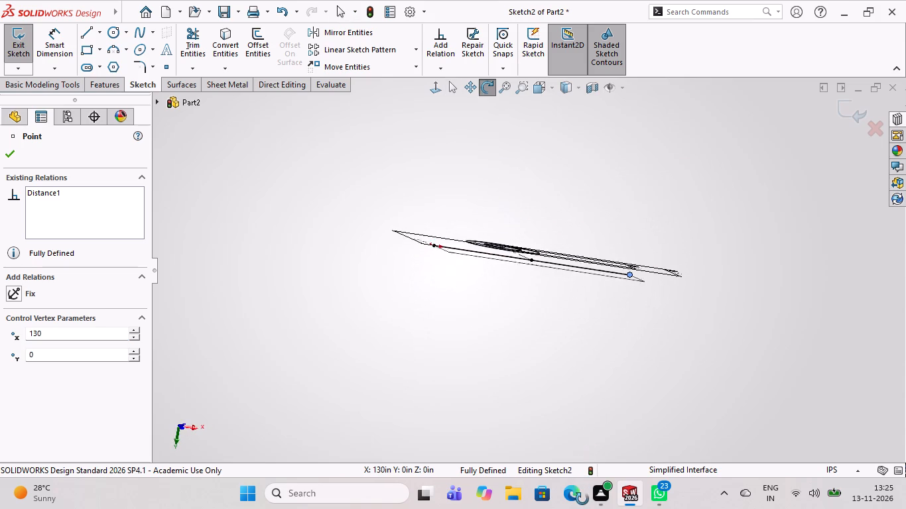
{"action": "middle_click_drag", "start_coordinate": [582, 499], "coordinate": [593, 508]}
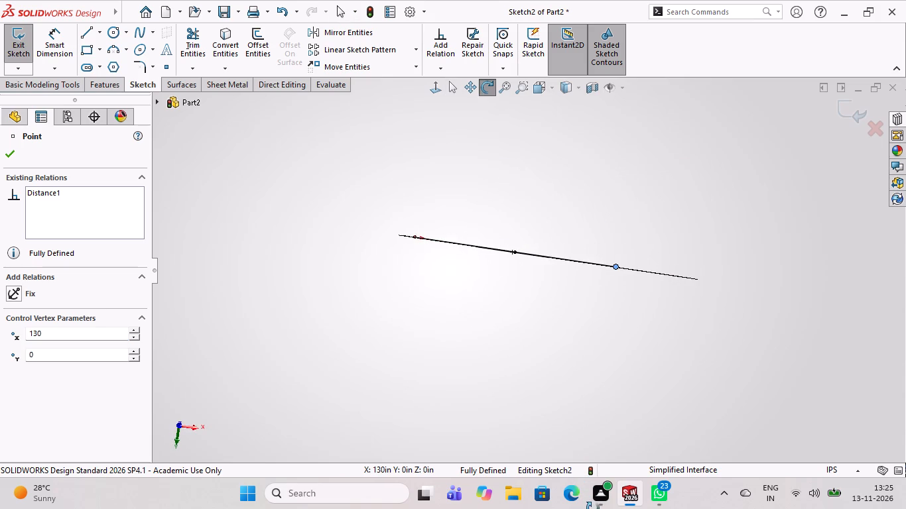
{"action": "middle_click_drag", "start_coordinate": [593, 508], "coordinate": [592, 493]}
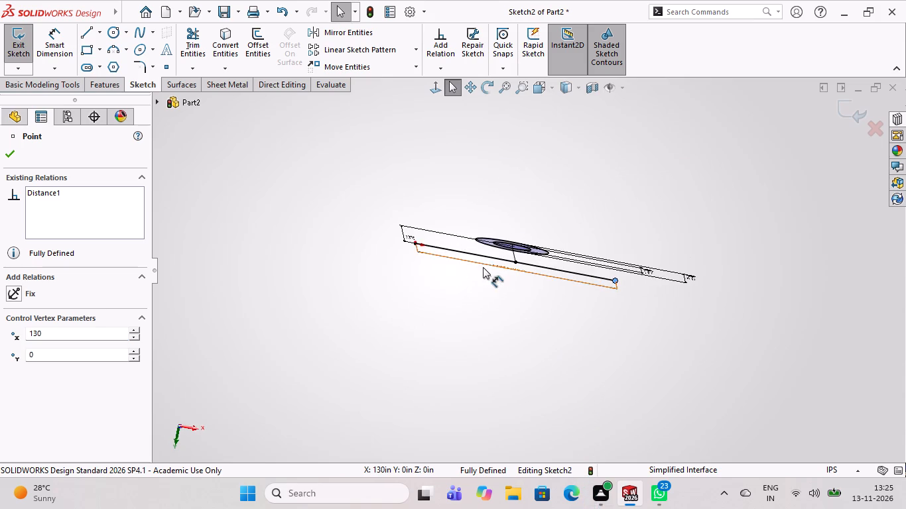
{"action": "middle_click_drag", "start_coordinate": [482, 267], "coordinate": [477, 282]}
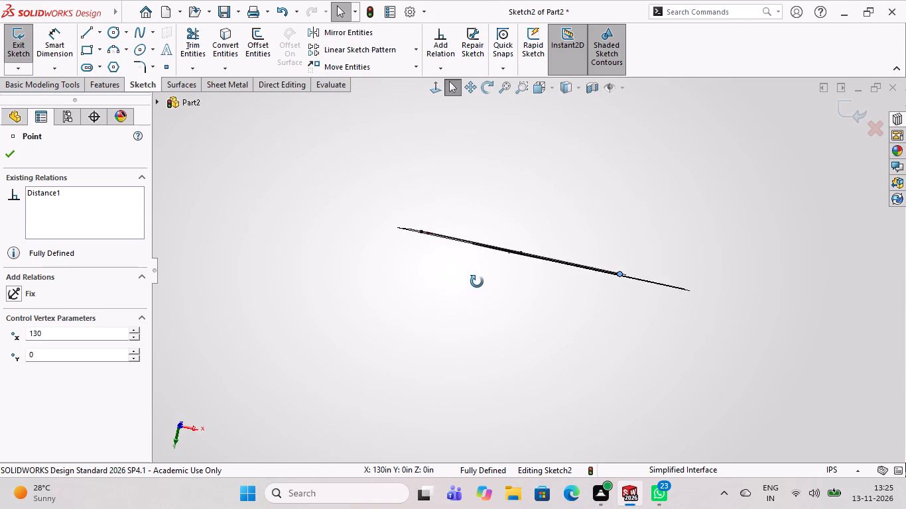
{"action": "middle_click_drag", "start_coordinate": [477, 282], "coordinate": [525, 321]}
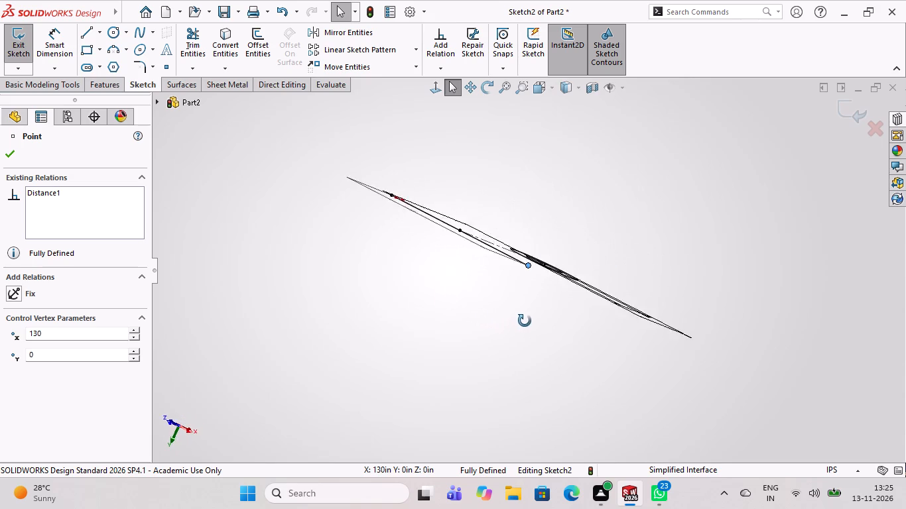
{"action": "middle_click_drag", "start_coordinate": [525, 321], "coordinate": [435, 260]}
{"action": "scroll", "coordinate": [765, 392], "scroll_direction": "down", "scroll_amount": 1}
{"action": "middle_click_drag", "start_coordinate": [706, 394], "coordinate": [720, 288]}
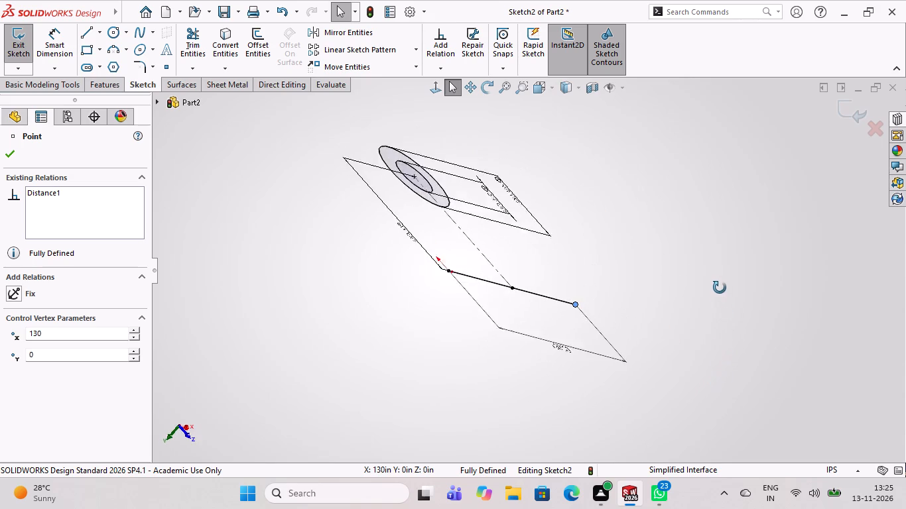
{"action": "middle_click_drag", "start_coordinate": [720, 288], "coordinate": [695, 409]}
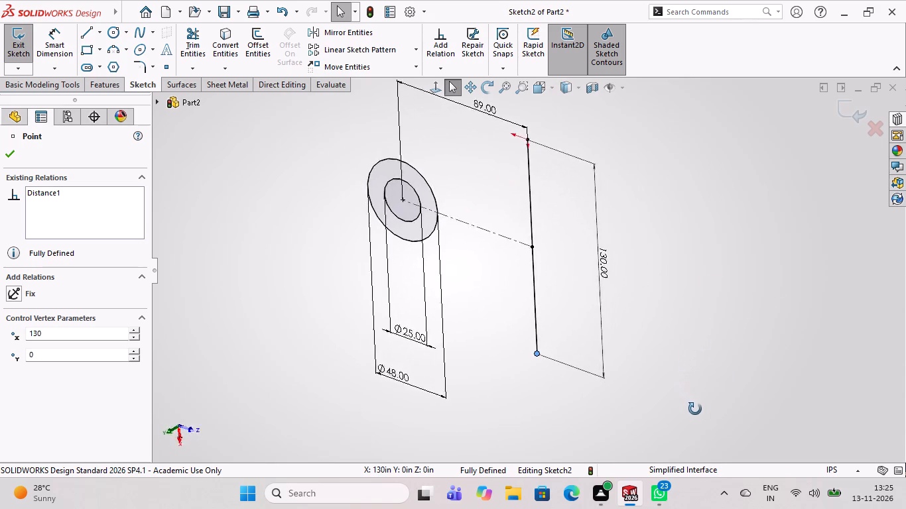
{"action": "middle_click_drag", "start_coordinate": [695, 409], "coordinate": [522, 209]}
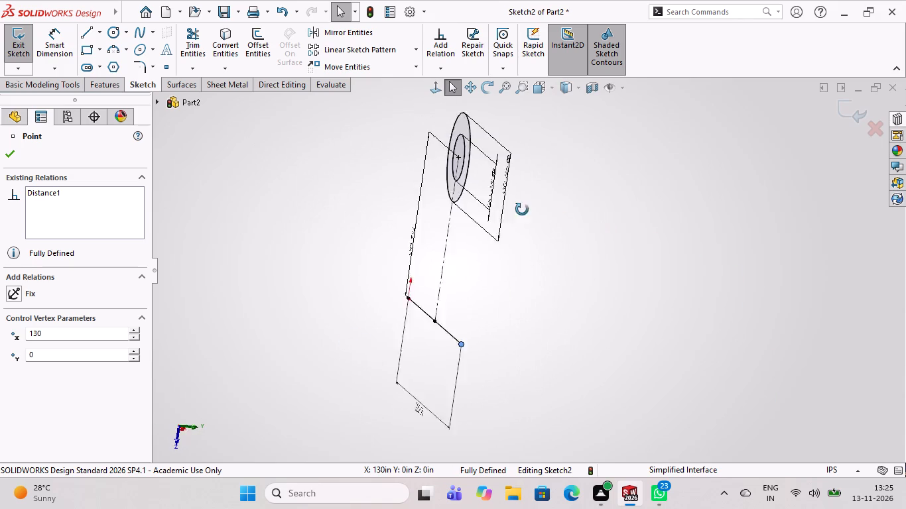
{"action": "middle_click_drag", "start_coordinate": [522, 209], "coordinate": [422, 203]}
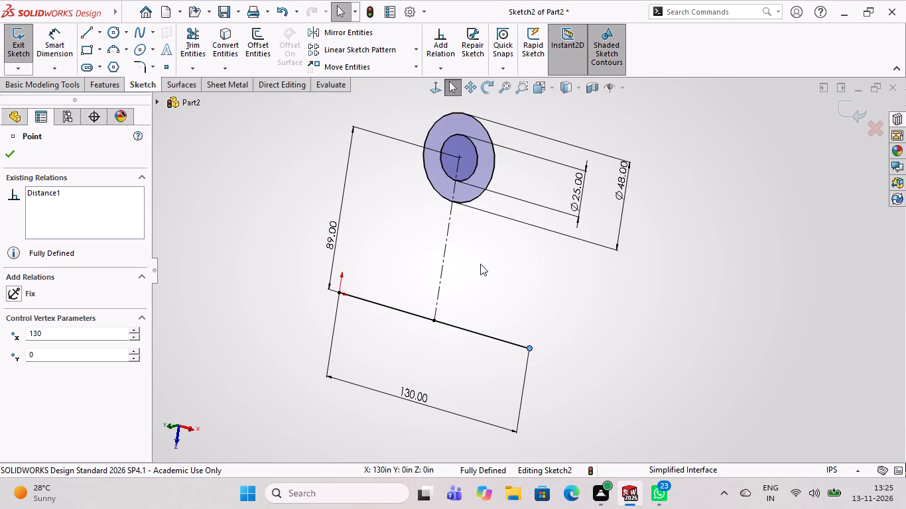
{"action": "middle_click_drag", "start_coordinate": [480, 264], "coordinate": [364, 231]}
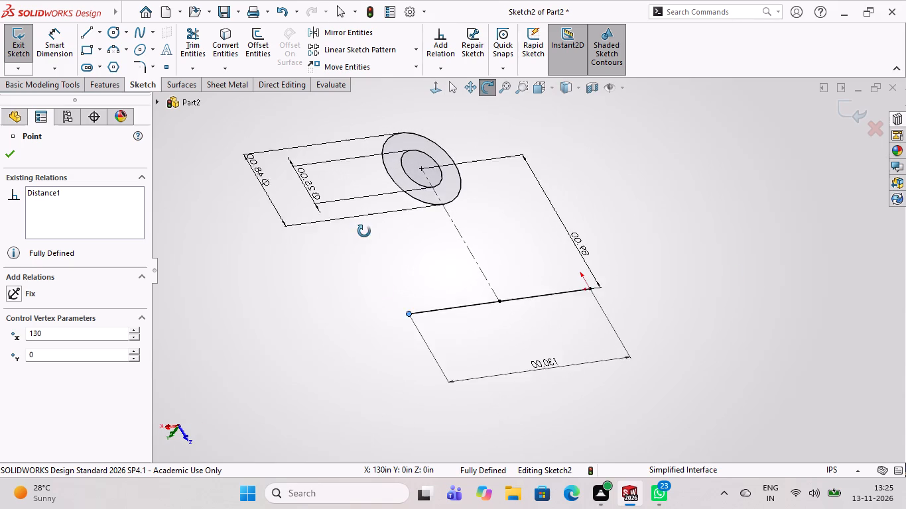
{"action": "middle_click_drag", "start_coordinate": [364, 231], "coordinate": [475, 408]}
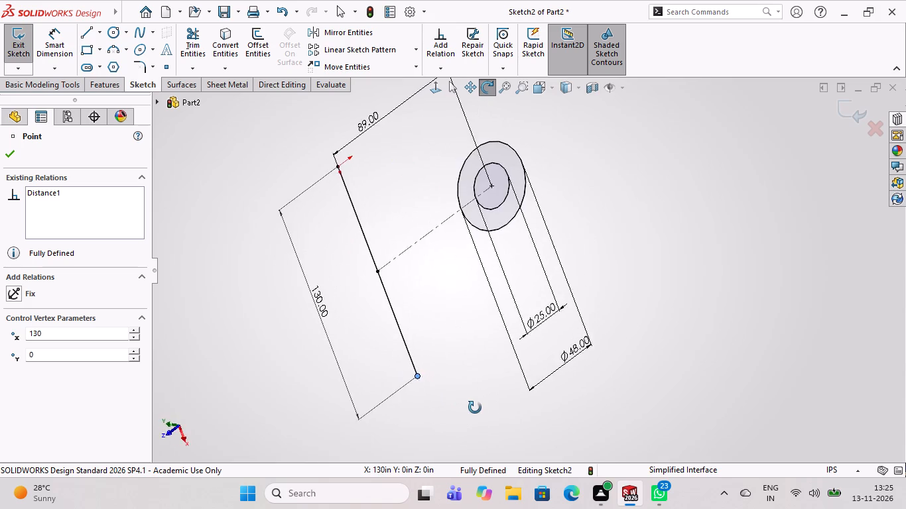
{"action": "middle_click_drag", "start_coordinate": [475, 408], "coordinate": [381, 329]}
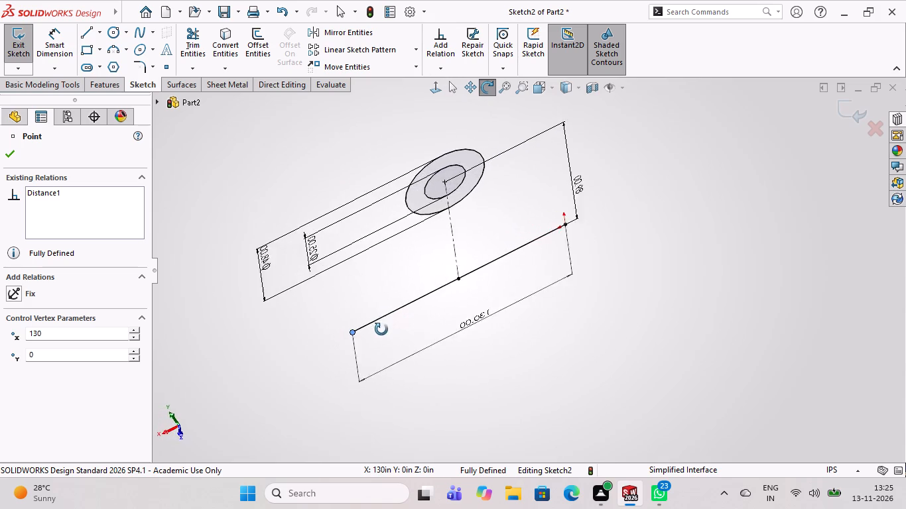
{"action": "middle_click_drag", "start_coordinate": [381, 329], "coordinate": [393, 369]}
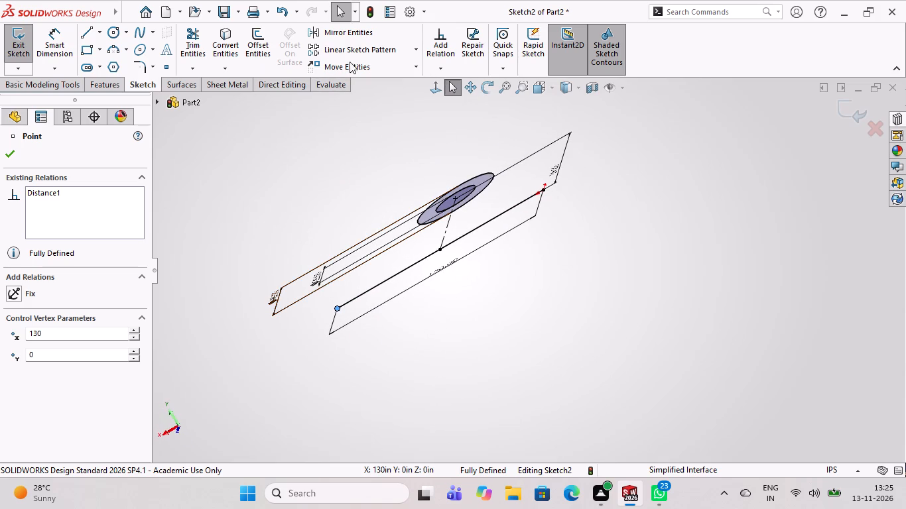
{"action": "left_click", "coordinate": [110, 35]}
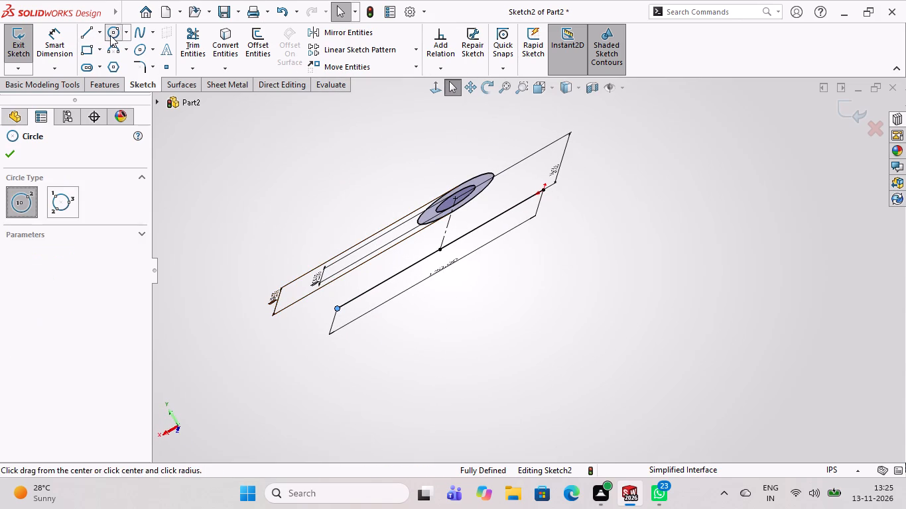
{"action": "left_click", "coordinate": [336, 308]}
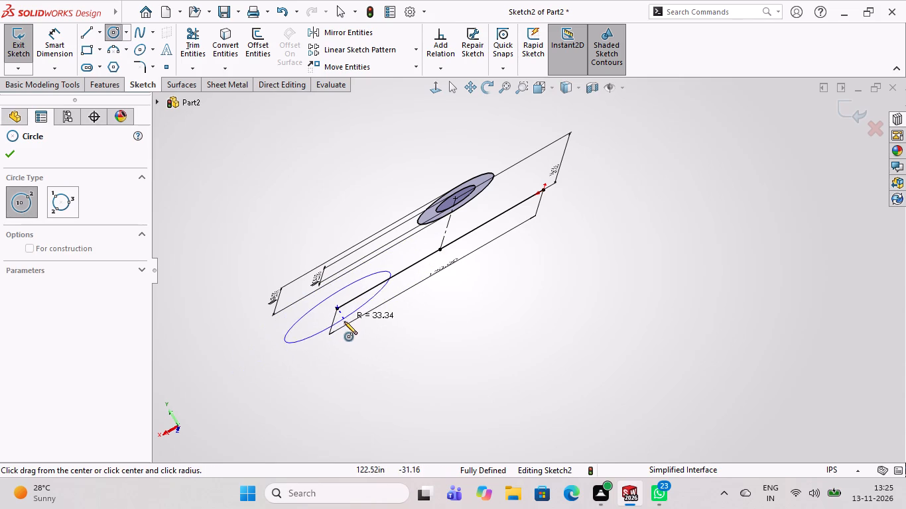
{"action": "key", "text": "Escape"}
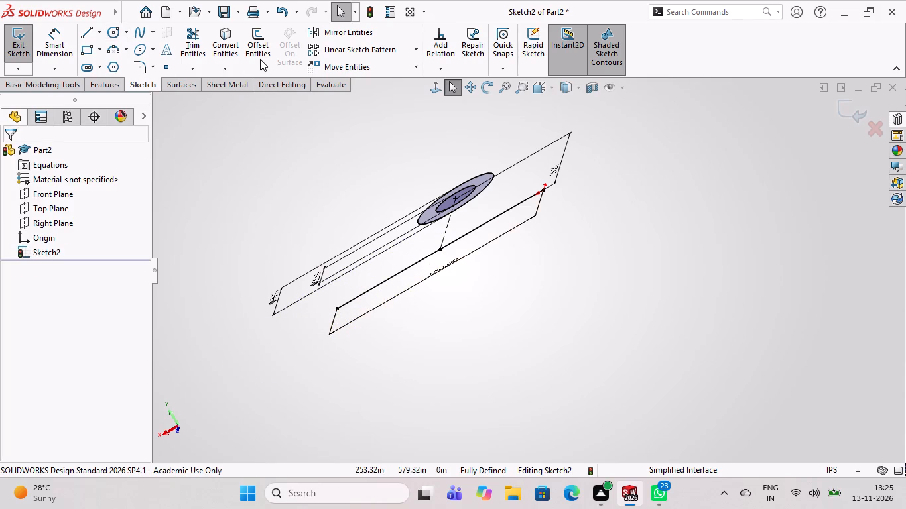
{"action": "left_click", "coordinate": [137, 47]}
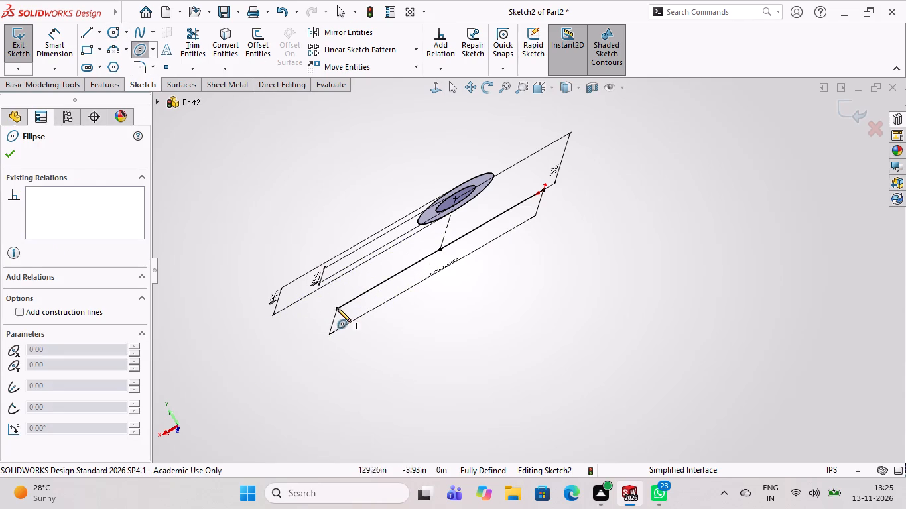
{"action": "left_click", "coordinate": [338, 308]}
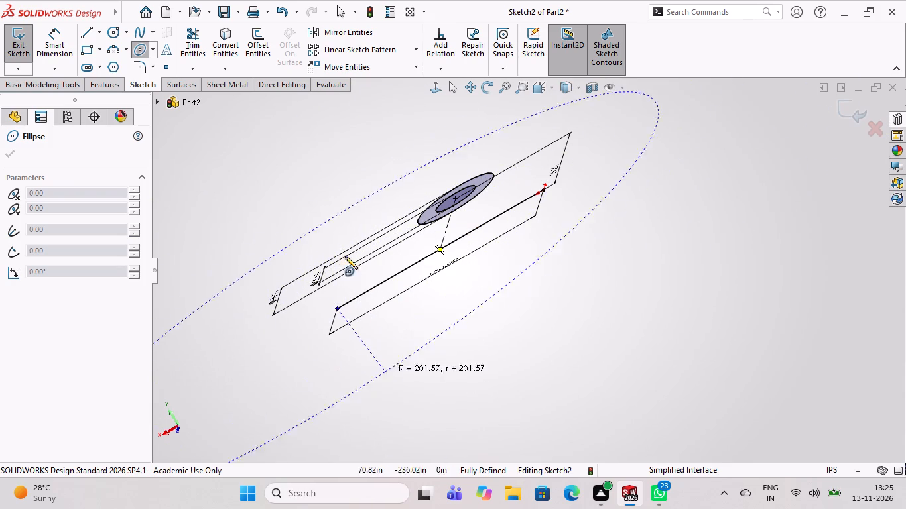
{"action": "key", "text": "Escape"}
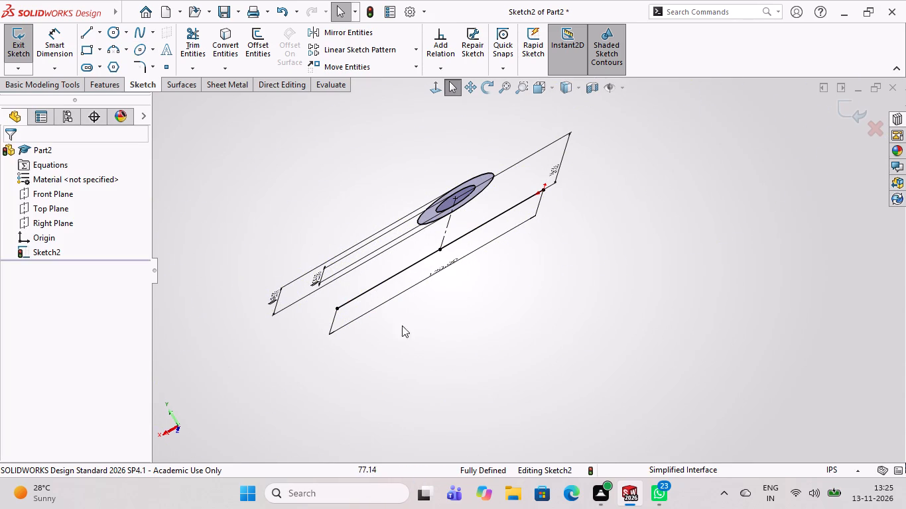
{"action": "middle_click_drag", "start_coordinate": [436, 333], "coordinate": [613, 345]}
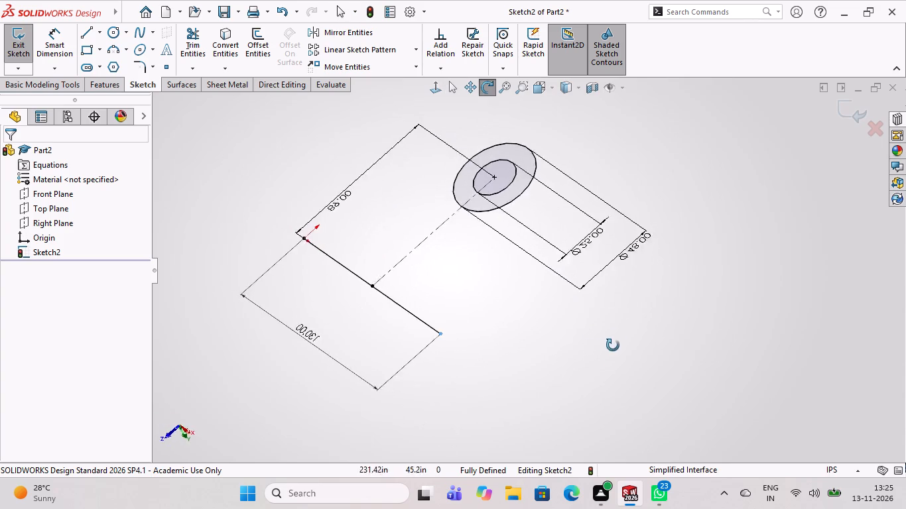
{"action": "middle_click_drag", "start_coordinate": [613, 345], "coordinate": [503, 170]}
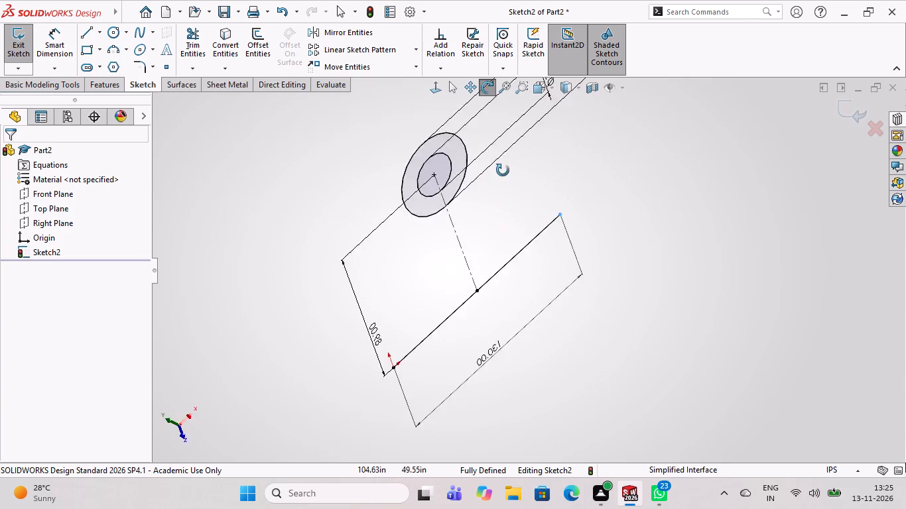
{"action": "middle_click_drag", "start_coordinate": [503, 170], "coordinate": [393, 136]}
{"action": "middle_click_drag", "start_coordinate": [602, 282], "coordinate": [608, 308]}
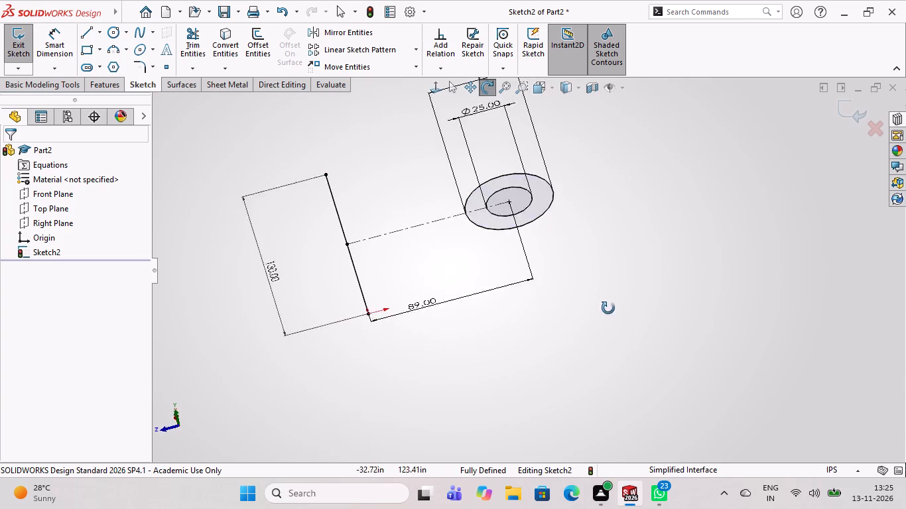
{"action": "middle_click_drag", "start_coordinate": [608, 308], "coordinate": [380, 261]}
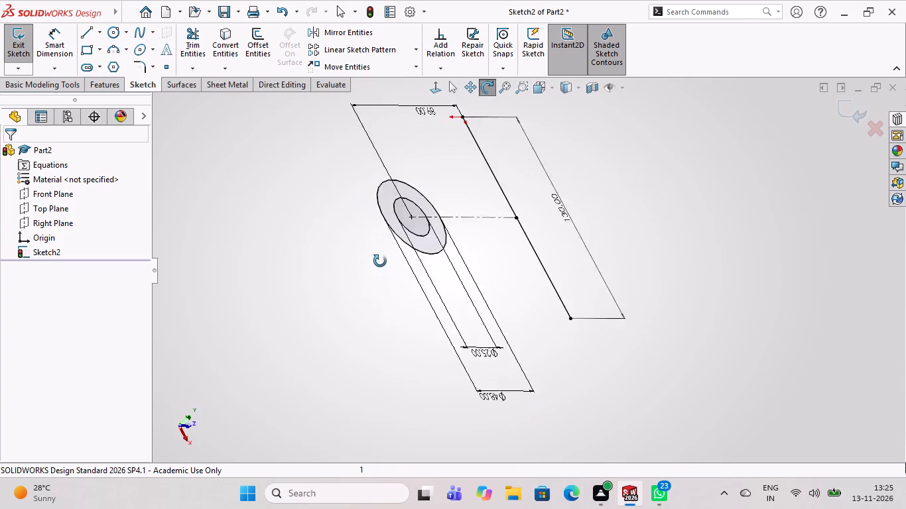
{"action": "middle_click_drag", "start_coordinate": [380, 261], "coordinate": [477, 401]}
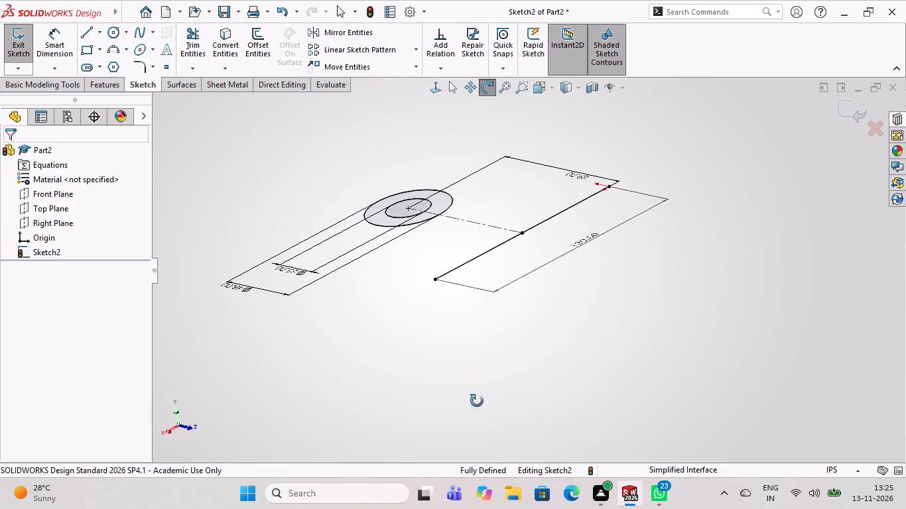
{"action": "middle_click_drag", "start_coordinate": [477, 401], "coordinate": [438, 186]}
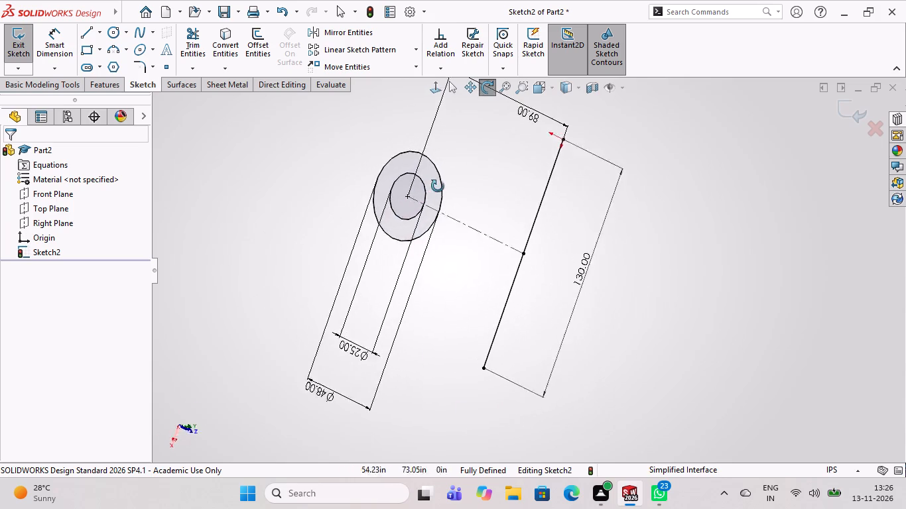
Examine how the base sketch lies relative to the Top, Right and Front planes.
{"action": "middle_click_drag", "start_coordinate": [438, 186], "coordinate": [612, 180]}
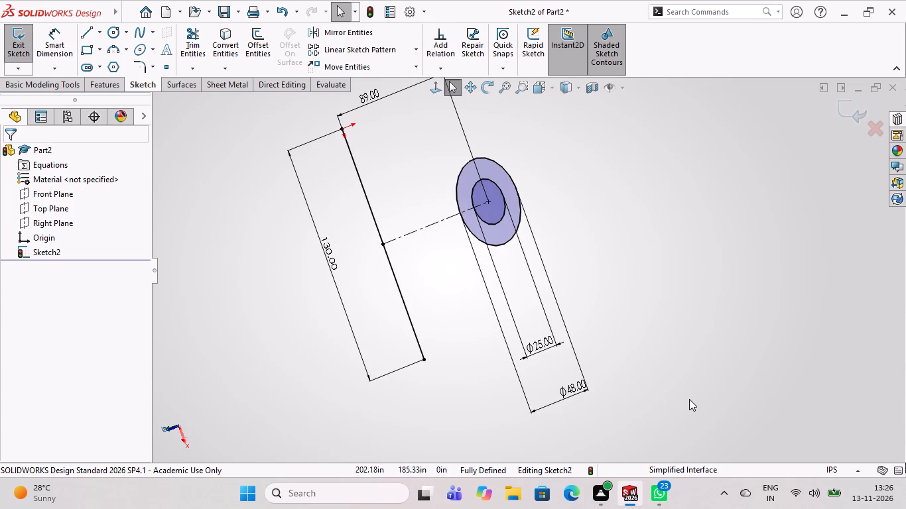
{"action": "middle_click_drag", "start_coordinate": [695, 385], "coordinate": [756, 245]}
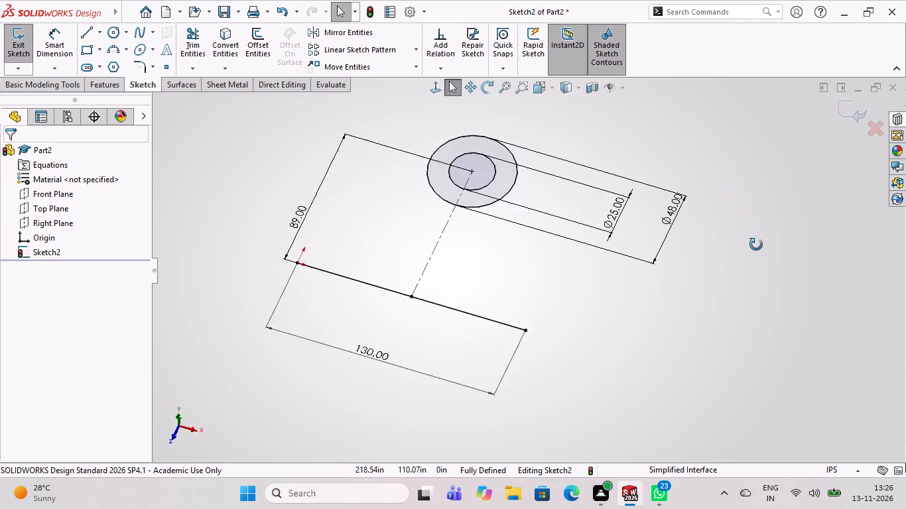
{"action": "middle_click_drag", "start_coordinate": [756, 245], "coordinate": [816, 310]}
{"action": "scroll", "coordinate": [793, 203], "scroll_direction": "down", "scroll_amount": 1}
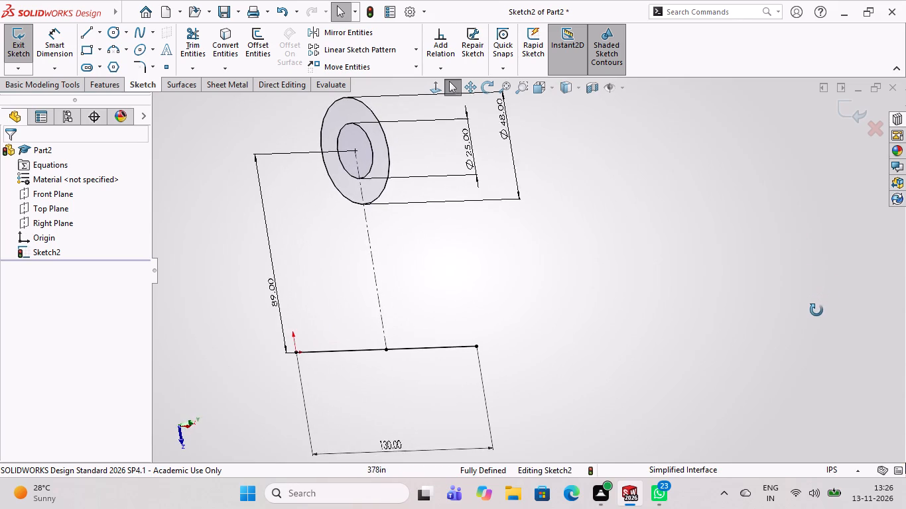
{"action": "middle_click_drag", "start_coordinate": [816, 310], "coordinate": [734, 311]}
{"action": "scroll", "coordinate": [638, 301], "scroll_direction": "down", "scroll_amount": 2}
{"action": "scroll", "coordinate": [638, 301], "scroll_direction": "up", "scroll_amount": 7}
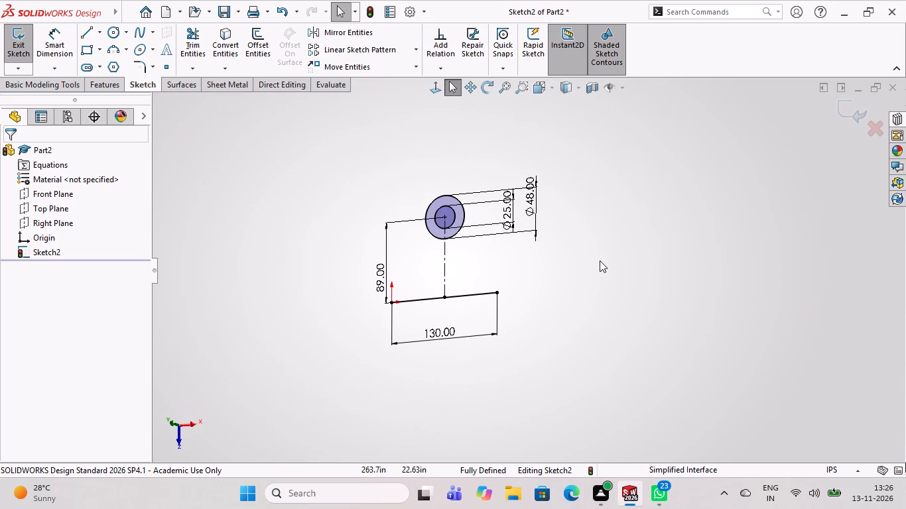
{"action": "middle_click_drag", "start_coordinate": [596, 260], "coordinate": [604, 296]}
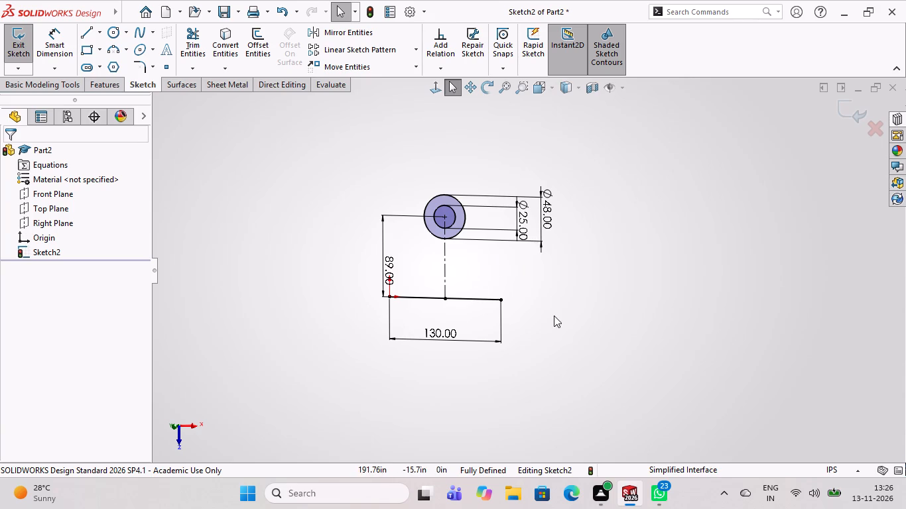
{"action": "middle_click_drag", "start_coordinate": [554, 315], "coordinate": [558, 304]}
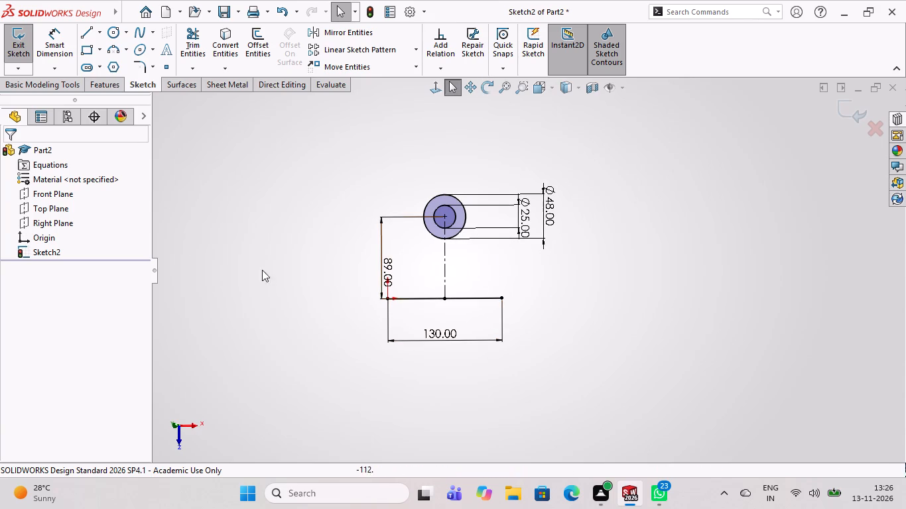
{"action": "left_click", "coordinate": [42, 207]}
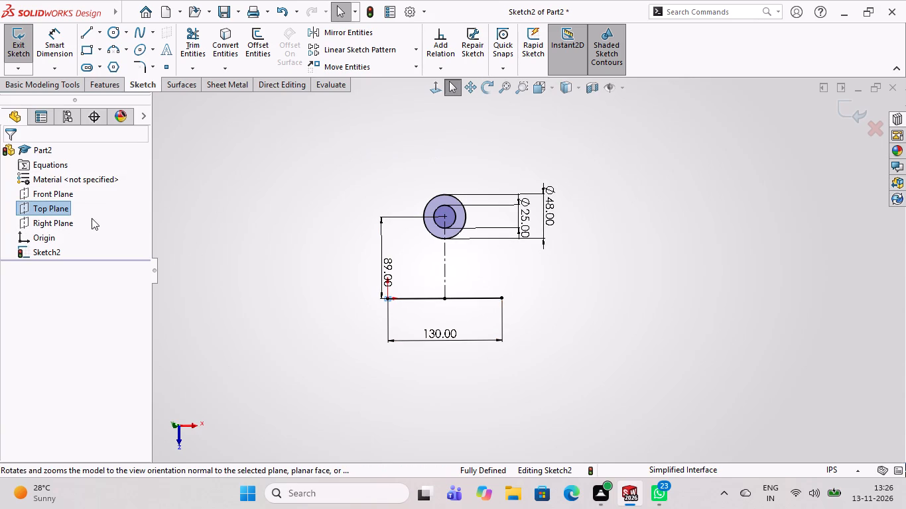
{"action": "left_click", "coordinate": [58, 227]}
{"action": "left_click", "coordinate": [60, 186]}
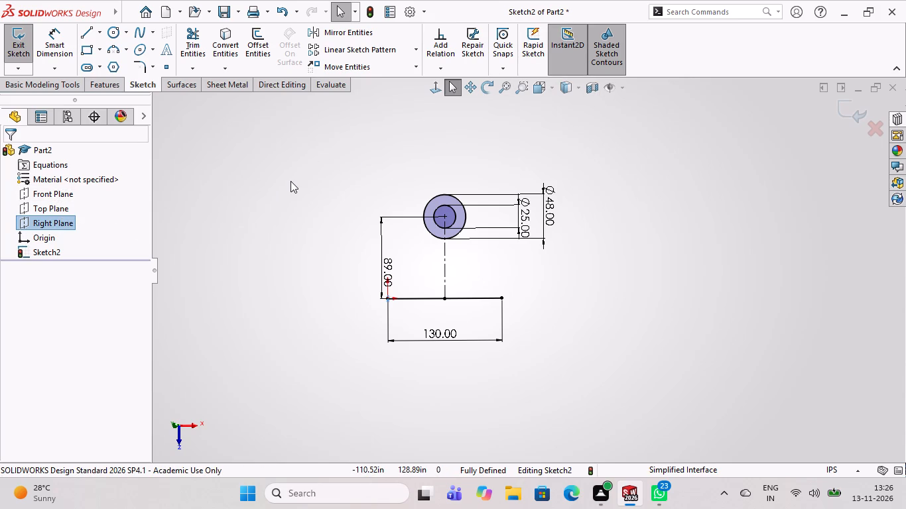
{"action": "key", "text": "Escape"}
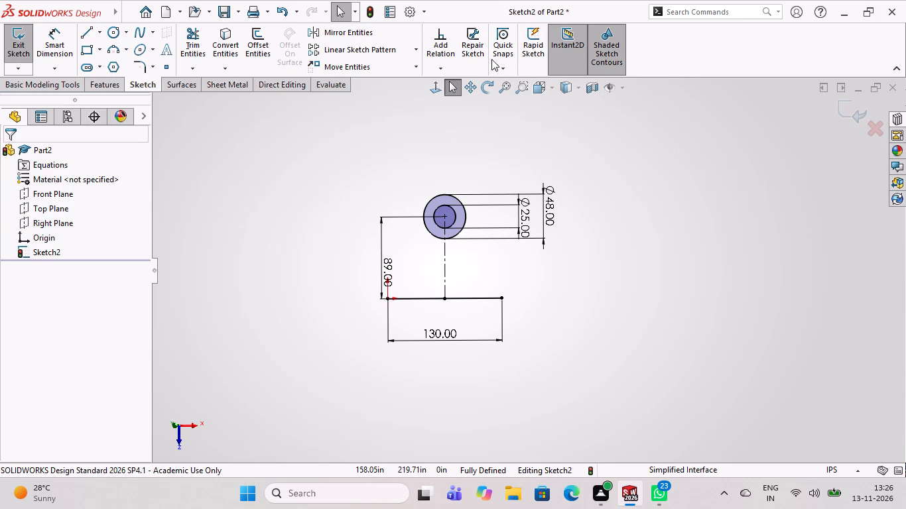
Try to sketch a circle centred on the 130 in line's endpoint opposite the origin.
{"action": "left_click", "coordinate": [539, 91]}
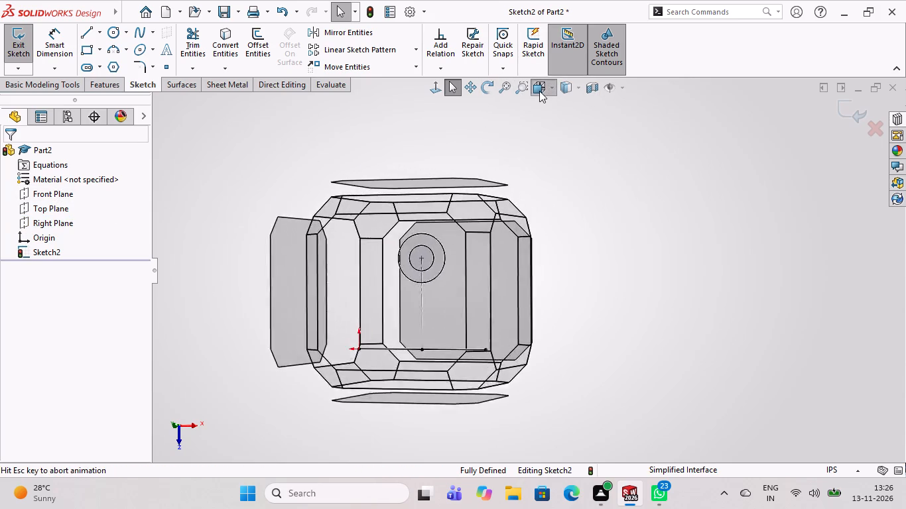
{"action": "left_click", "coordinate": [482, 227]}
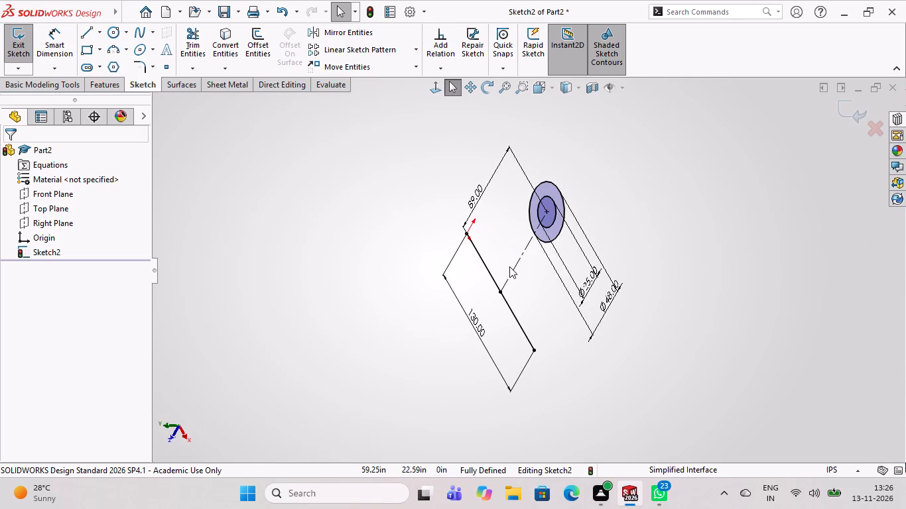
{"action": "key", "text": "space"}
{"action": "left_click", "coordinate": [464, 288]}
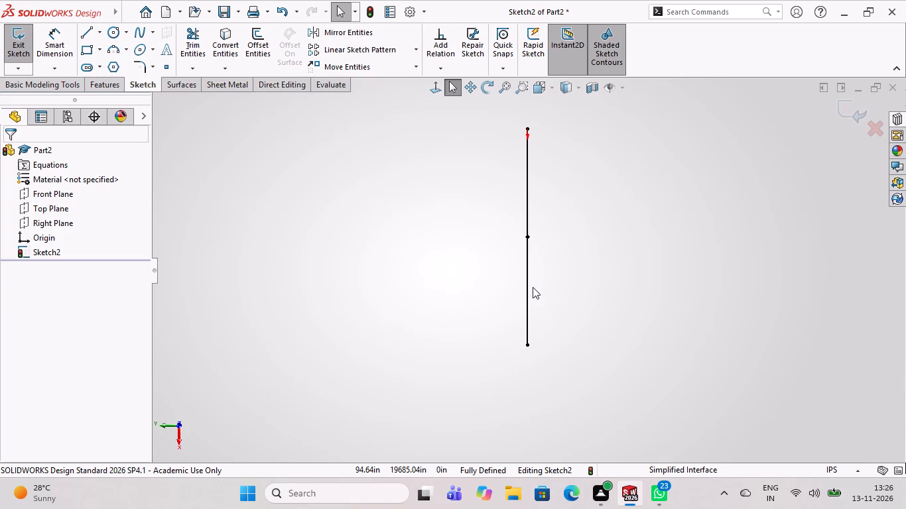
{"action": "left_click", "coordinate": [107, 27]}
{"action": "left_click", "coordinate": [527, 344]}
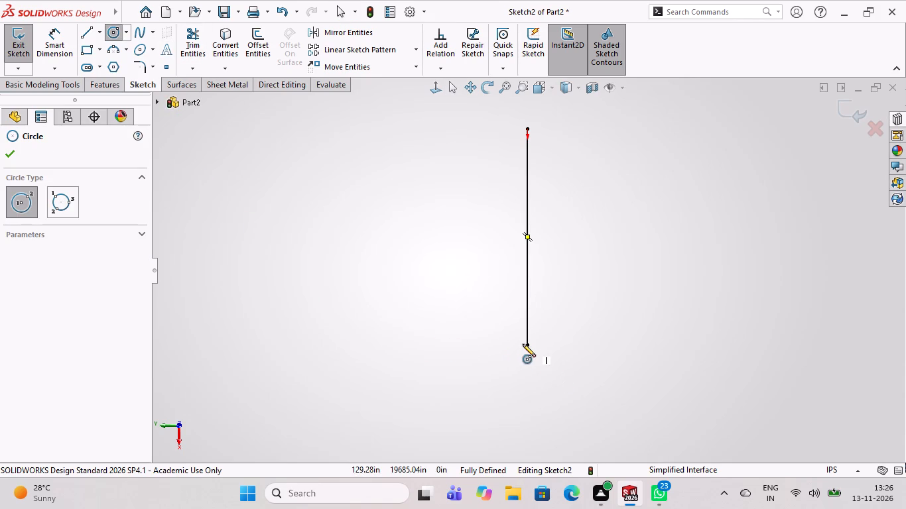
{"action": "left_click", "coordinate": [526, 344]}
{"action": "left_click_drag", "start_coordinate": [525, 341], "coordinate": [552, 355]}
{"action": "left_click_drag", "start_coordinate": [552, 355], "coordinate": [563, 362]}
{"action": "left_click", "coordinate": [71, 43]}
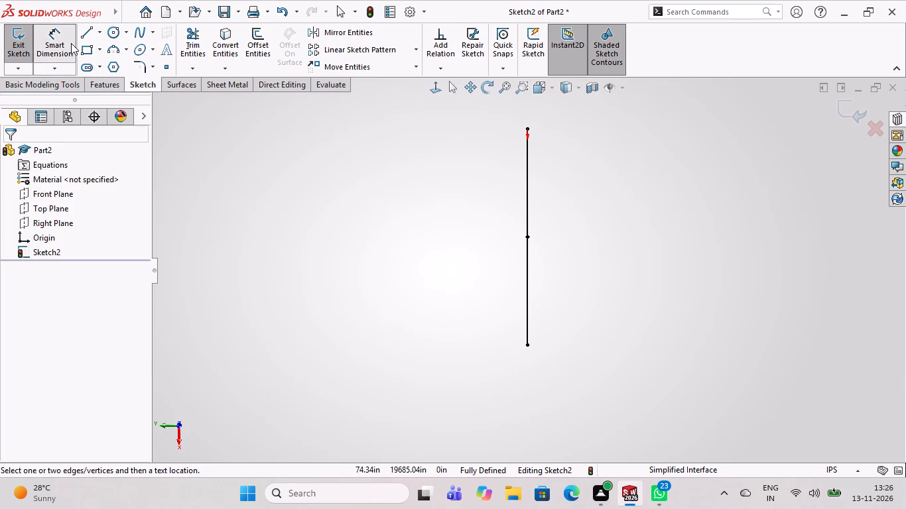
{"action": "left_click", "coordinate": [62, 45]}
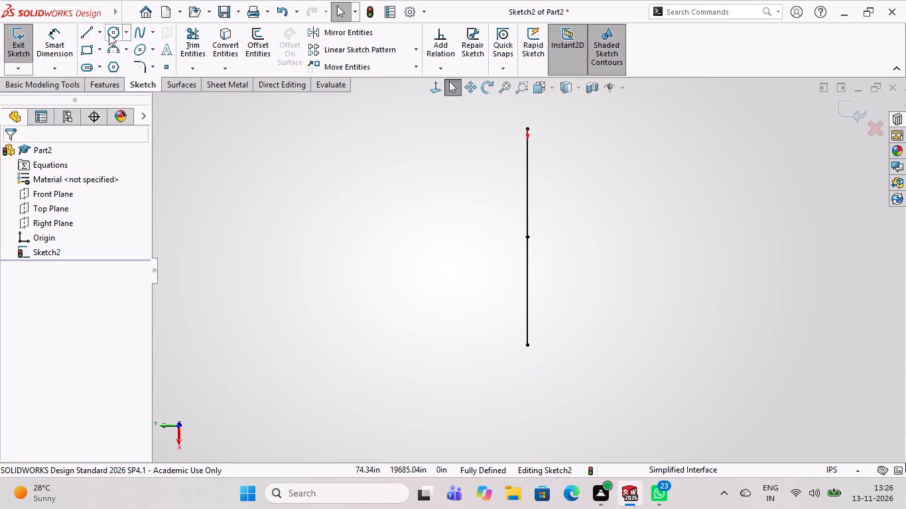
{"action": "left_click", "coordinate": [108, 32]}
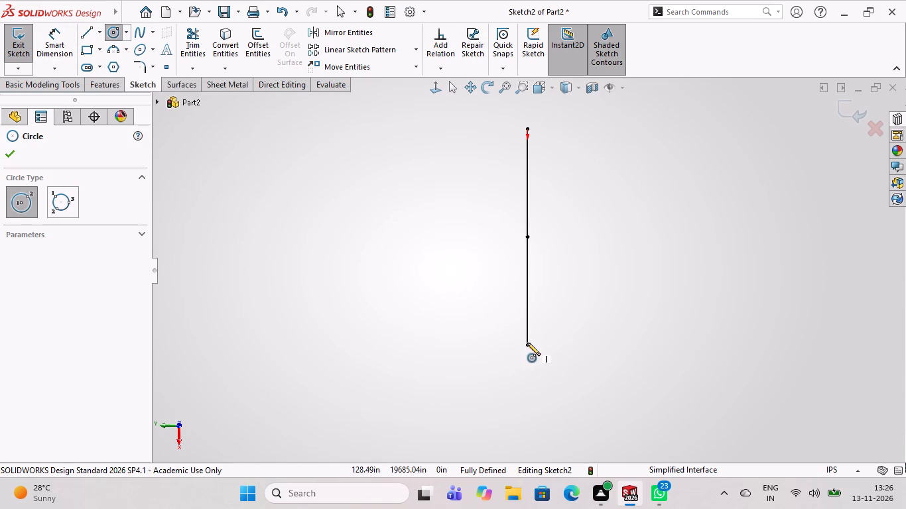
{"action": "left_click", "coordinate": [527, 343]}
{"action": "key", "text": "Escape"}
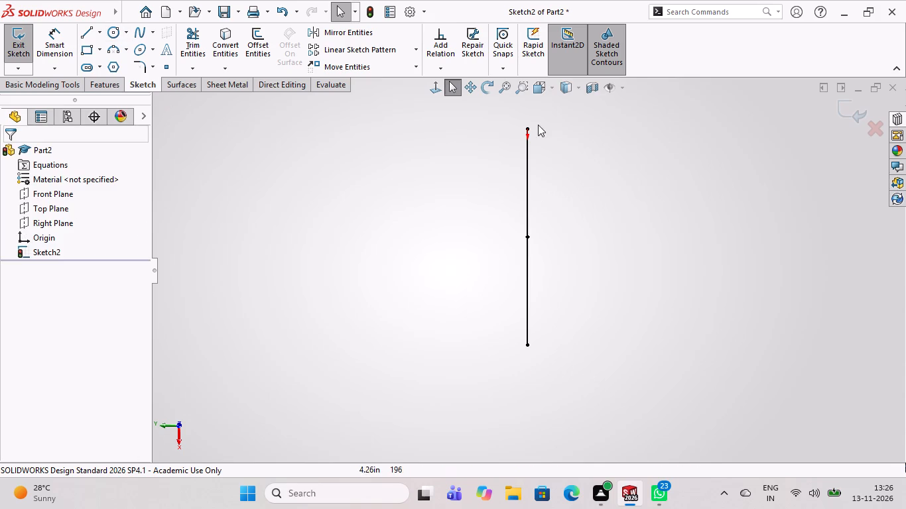
Examine the base sketch from several standard and corner view orientations to find how its line and concentric circles should face.
{"action": "left_click", "coordinate": [539, 89]}
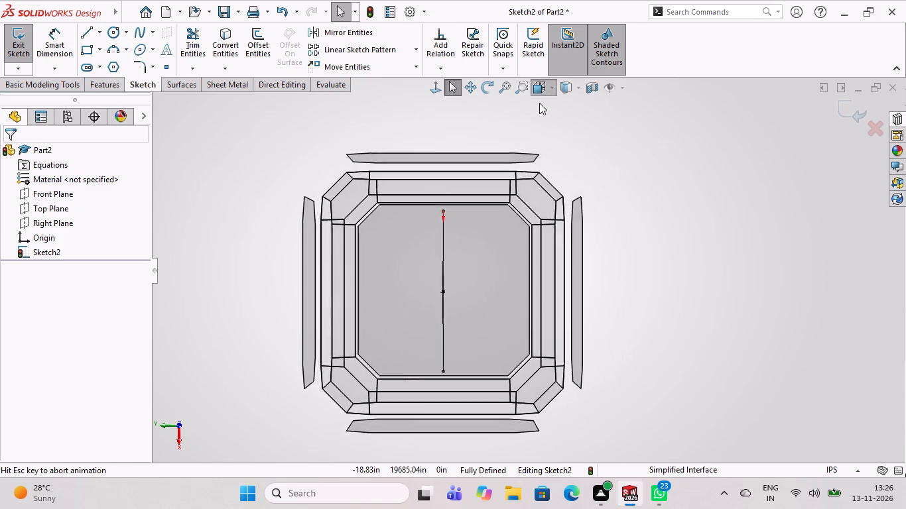
{"action": "left_click", "coordinate": [489, 238]}
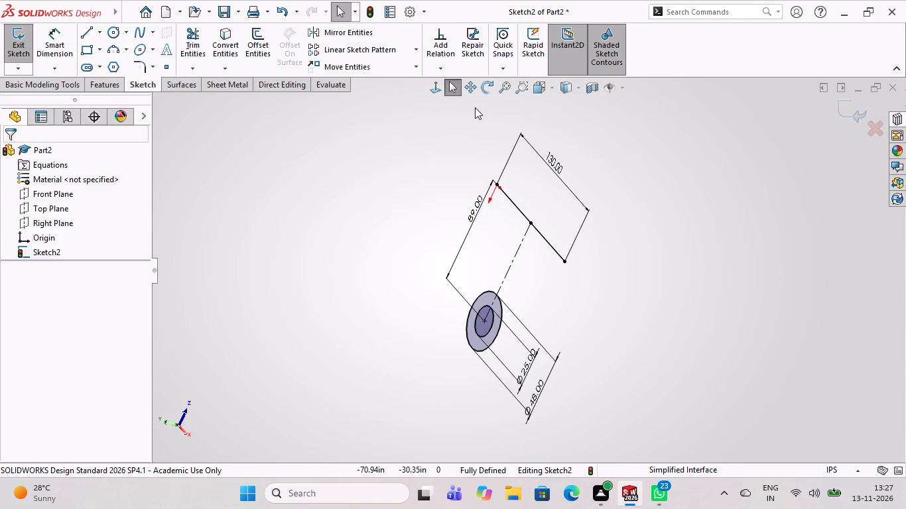
{"action": "key", "text": "space"}
{"action": "left_click", "coordinate": [458, 251]}
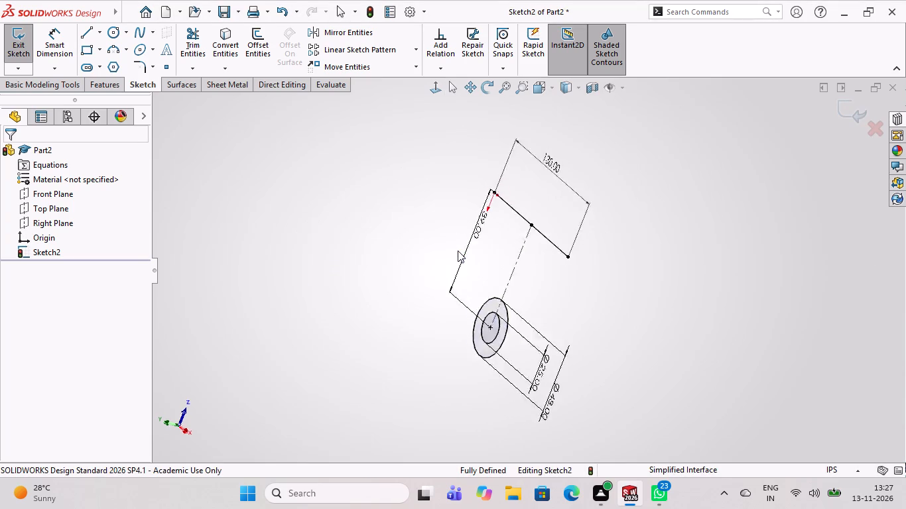
{"action": "key", "text": "space"}
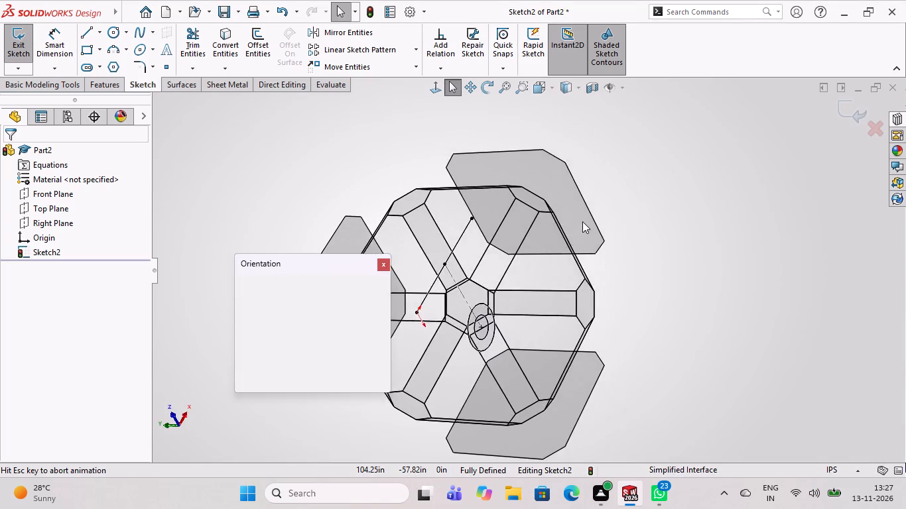
{"action": "left_click", "coordinate": [484, 331]}
{"action": "key", "text": "space"}
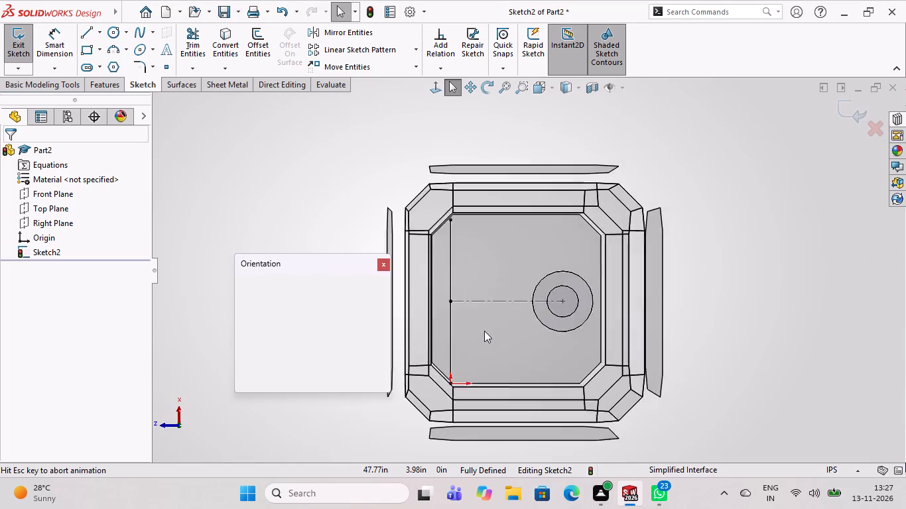
{"action": "left_click", "coordinate": [419, 347]}
{"action": "key", "text": "space"}
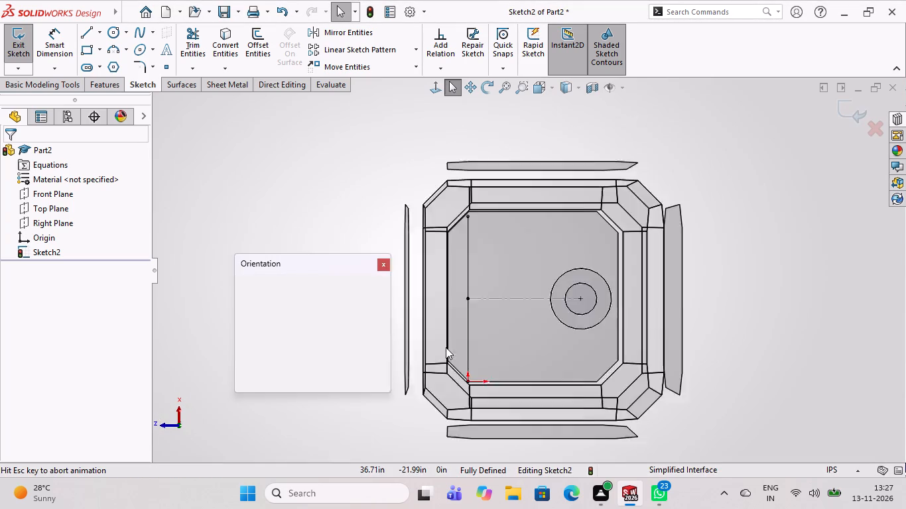
{"action": "left_click", "coordinate": [440, 426]}
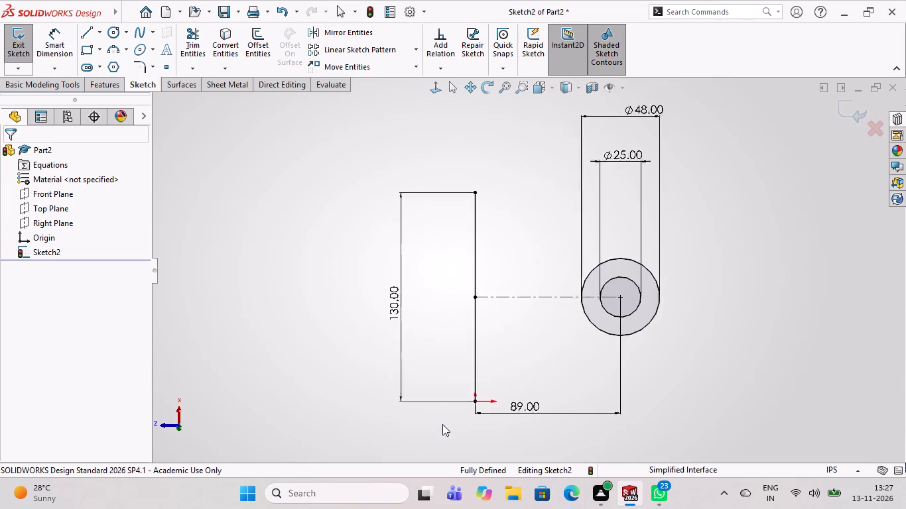
{"action": "key", "text": "space"}
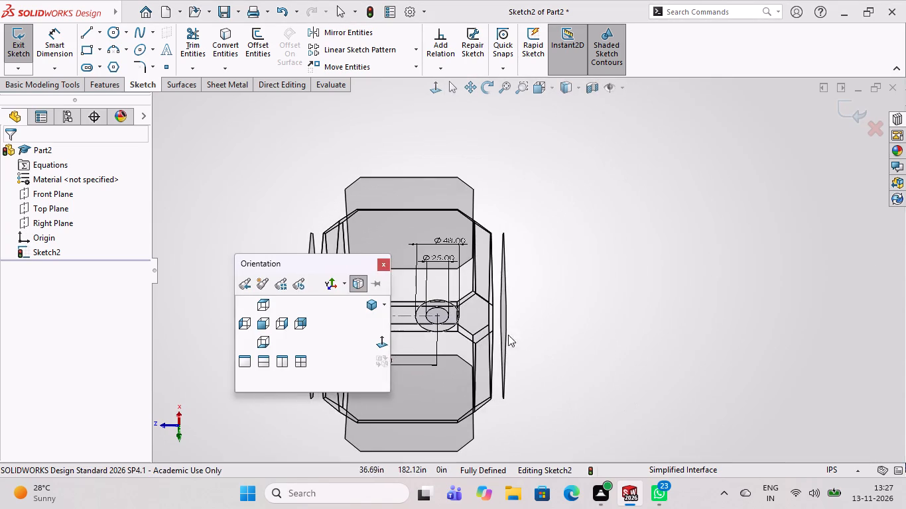
{"action": "left_click", "coordinate": [505, 335]}
{"action": "key", "text": "space"}
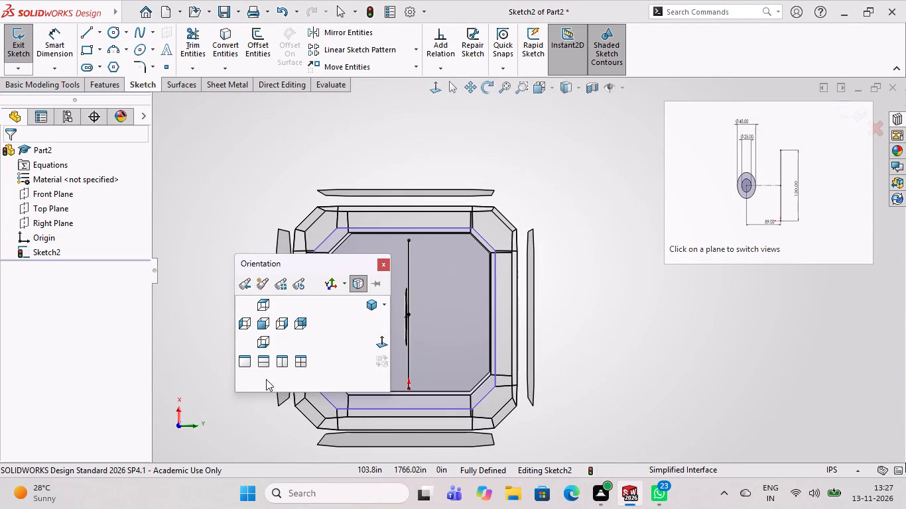
{"action": "left_click", "coordinate": [280, 402]}
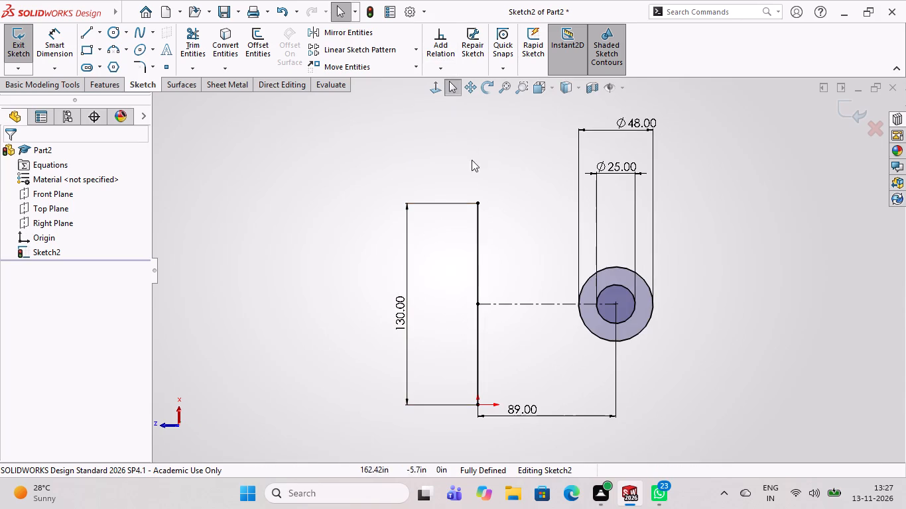
{"action": "key", "text": "space"}
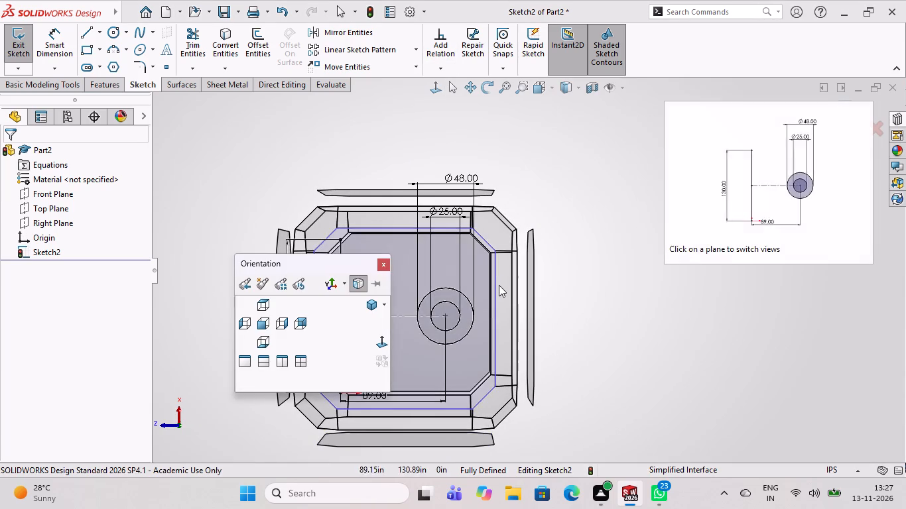
{"action": "left_click", "coordinate": [417, 434]}
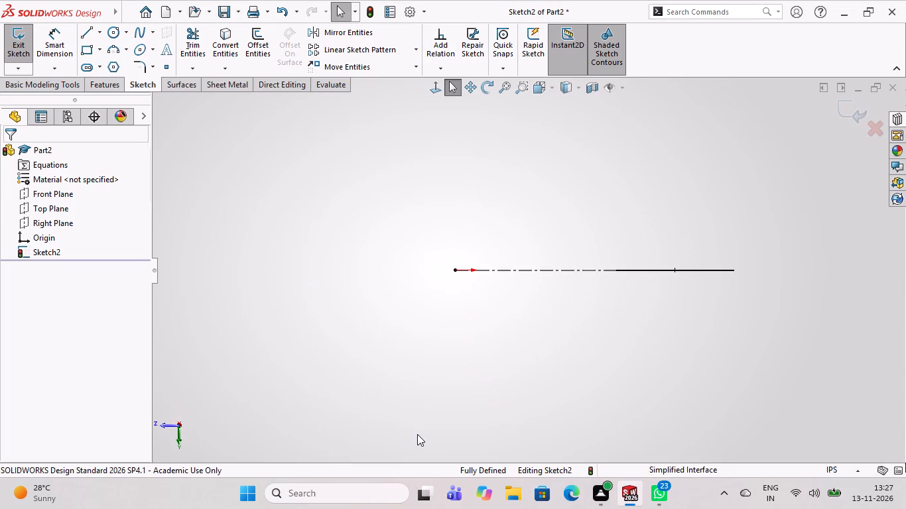
{"action": "key", "text": "space"}
{"action": "left_click", "coordinate": [490, 227]}
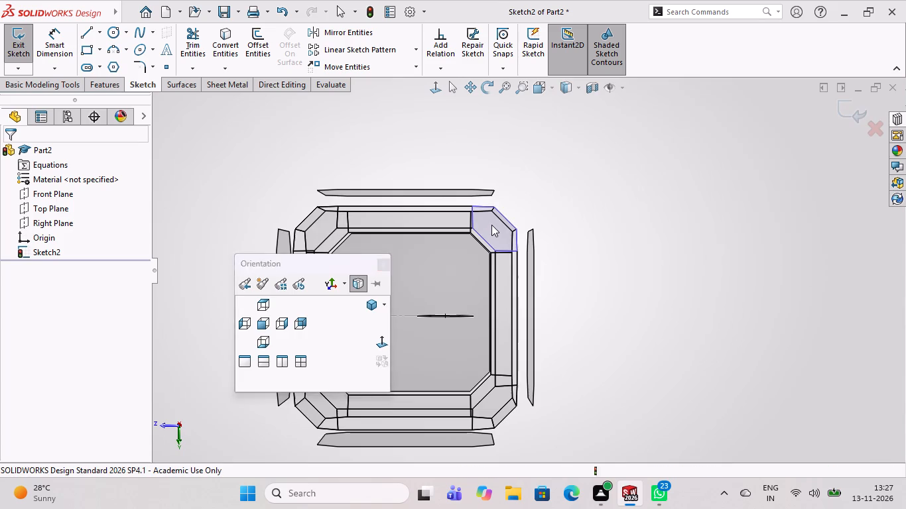
{"action": "key", "text": "space"}
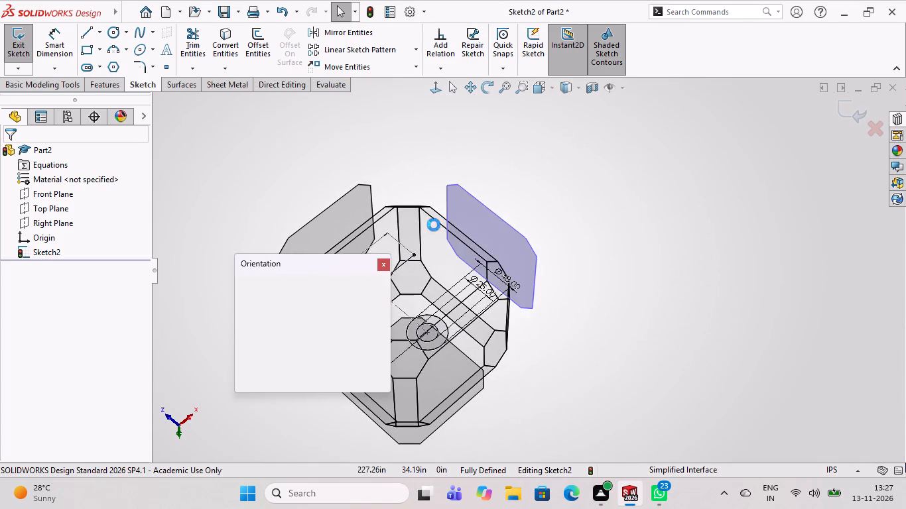
{"action": "left_click", "coordinate": [405, 223]}
{"action": "key", "text": "space"}
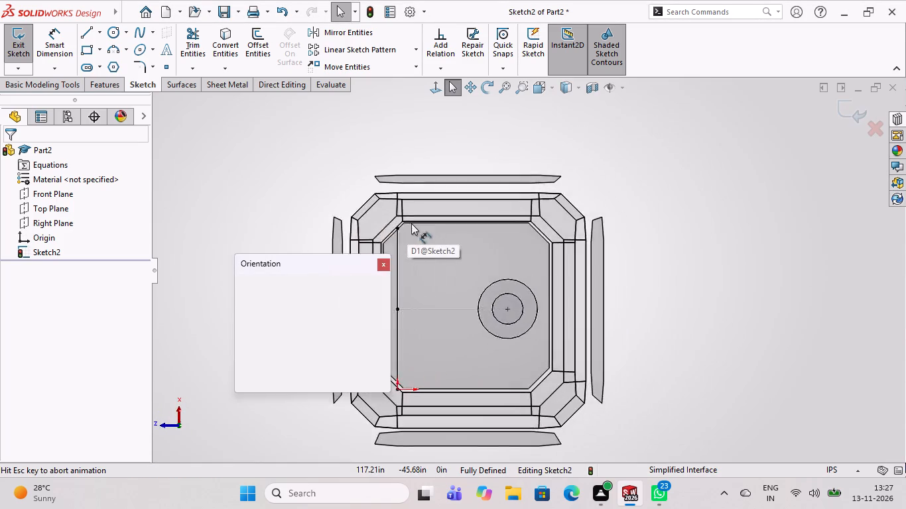
{"action": "left_click", "coordinate": [322, 231]}
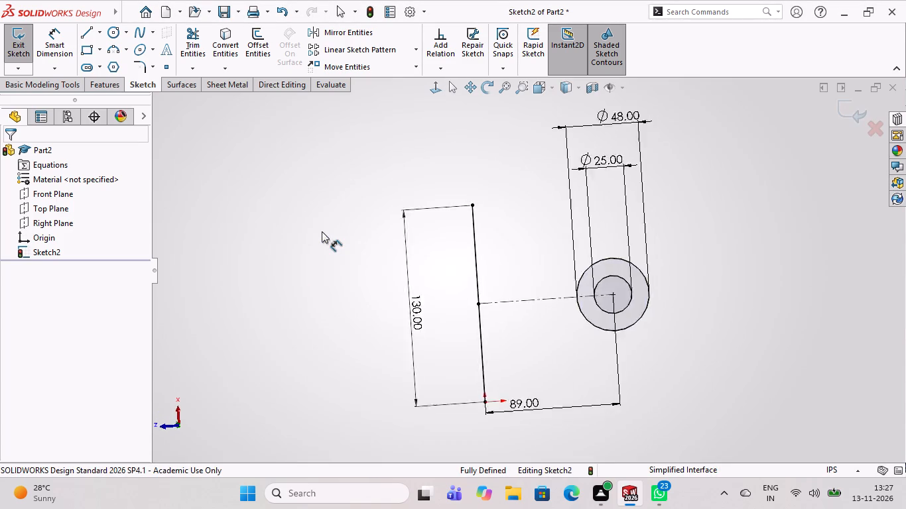
Orbit around the base sketch to view it with the 130 in line horizontal and the concentric circles above it.
{"action": "middle_click_drag", "start_coordinate": [609, 325], "coordinate": [627, 290]}
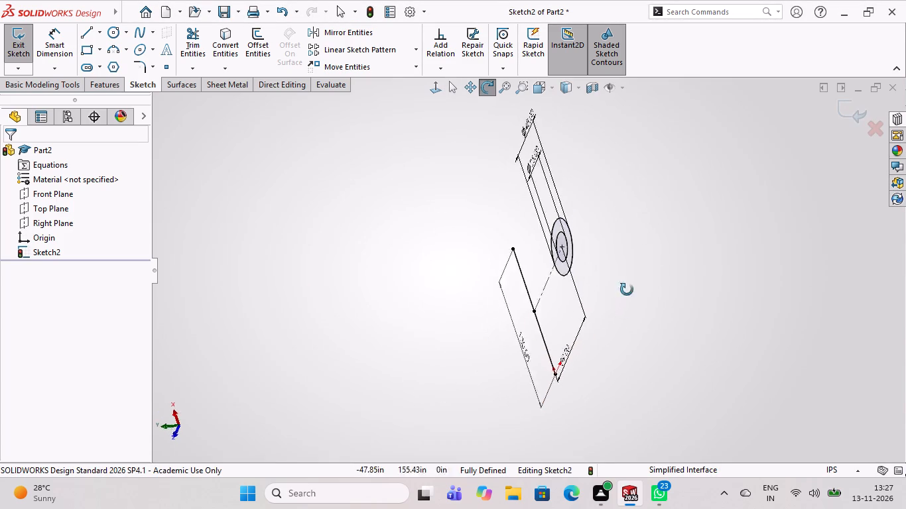
{"action": "middle_click_drag", "start_coordinate": [627, 290], "coordinate": [365, 192]}
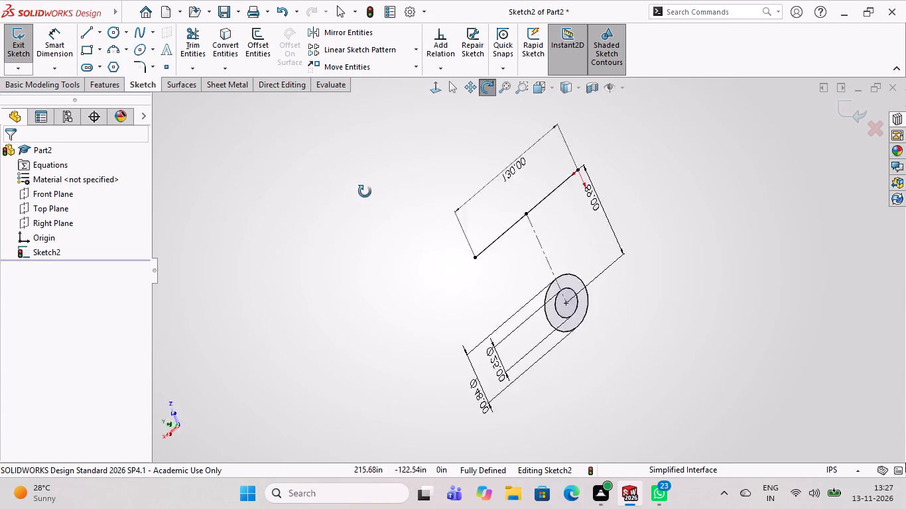
{"action": "middle_click_drag", "start_coordinate": [365, 192], "coordinate": [373, 162]}
{"action": "middle_click_drag", "start_coordinate": [665, 310], "coordinate": [516, 193]}
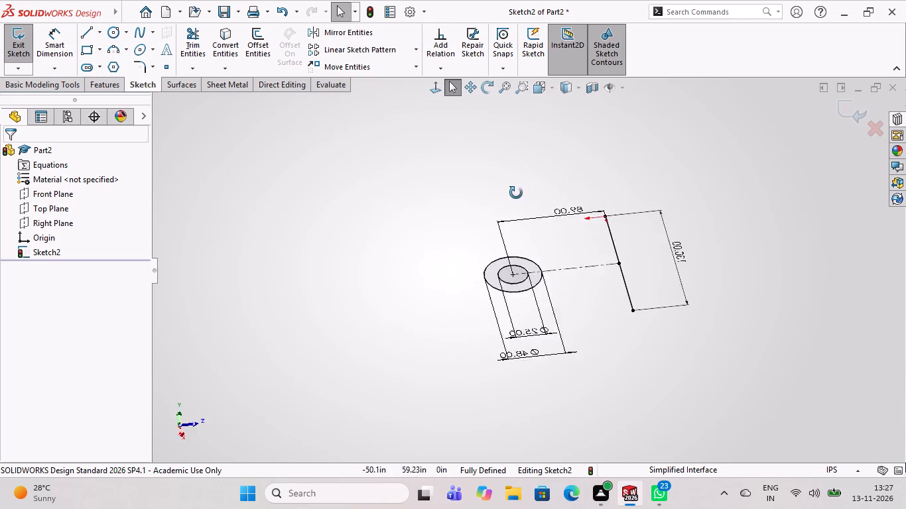
{"action": "middle_click_drag", "start_coordinate": [516, 193], "coordinate": [441, 463]}
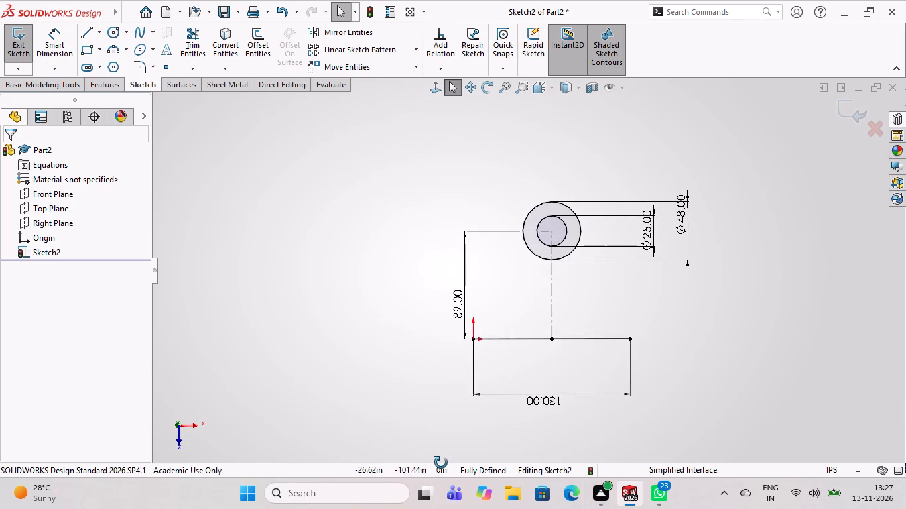
{"action": "middle_click_drag", "start_coordinate": [441, 463], "coordinate": [663, 432]}
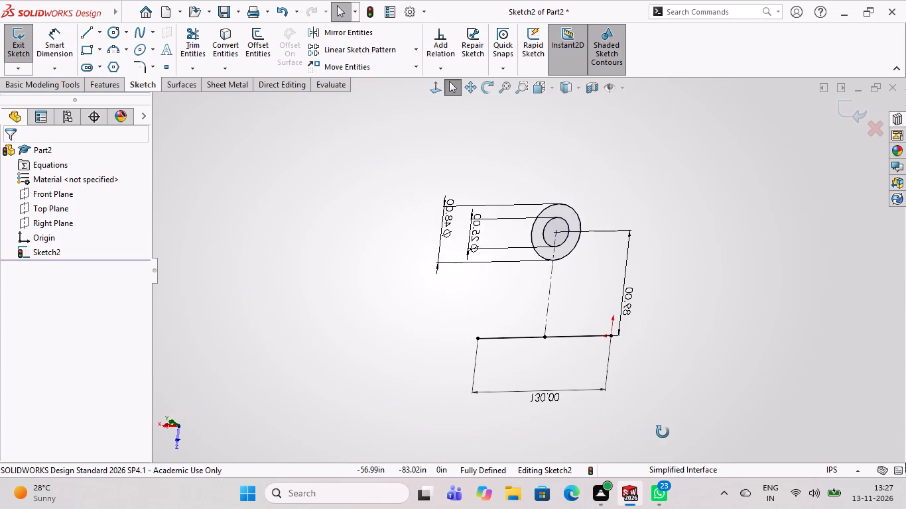
{"action": "middle_click_drag", "start_coordinate": [663, 432], "coordinate": [655, 420]}
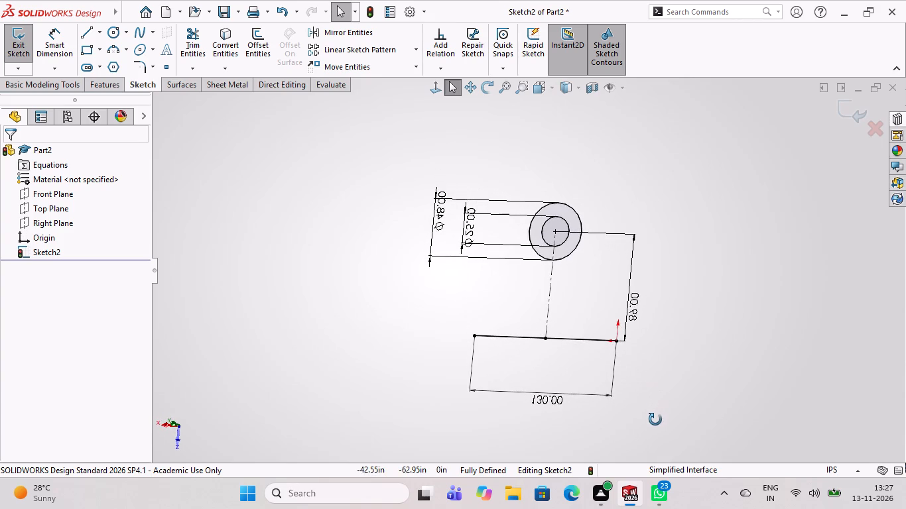
{"action": "middle_click_drag", "start_coordinate": [655, 420], "coordinate": [655, 397]}
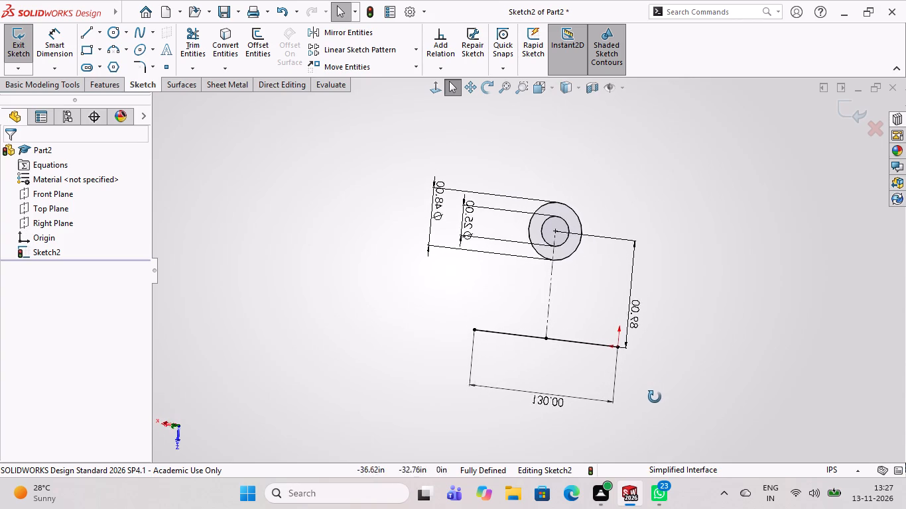
{"action": "middle_click_drag", "start_coordinate": [655, 397], "coordinate": [458, 384]}
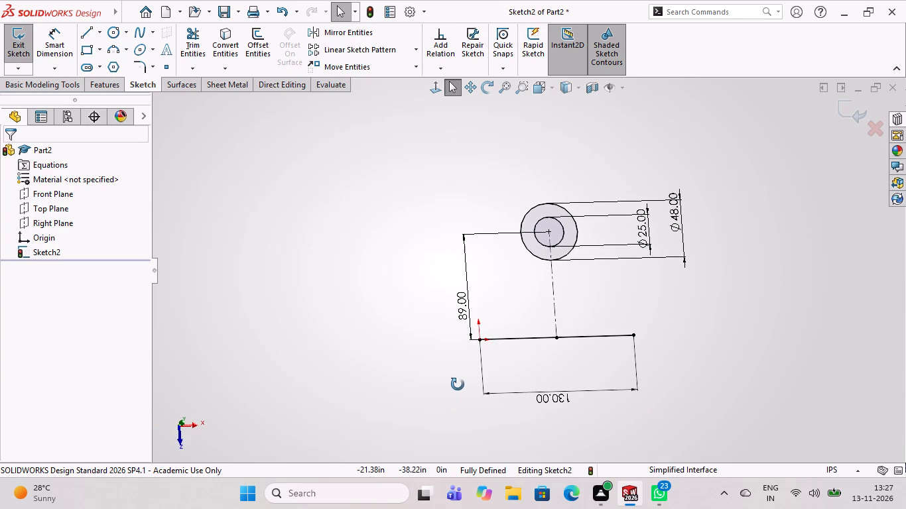
{"action": "middle_click_drag", "start_coordinate": [458, 384], "coordinate": [441, 406]}
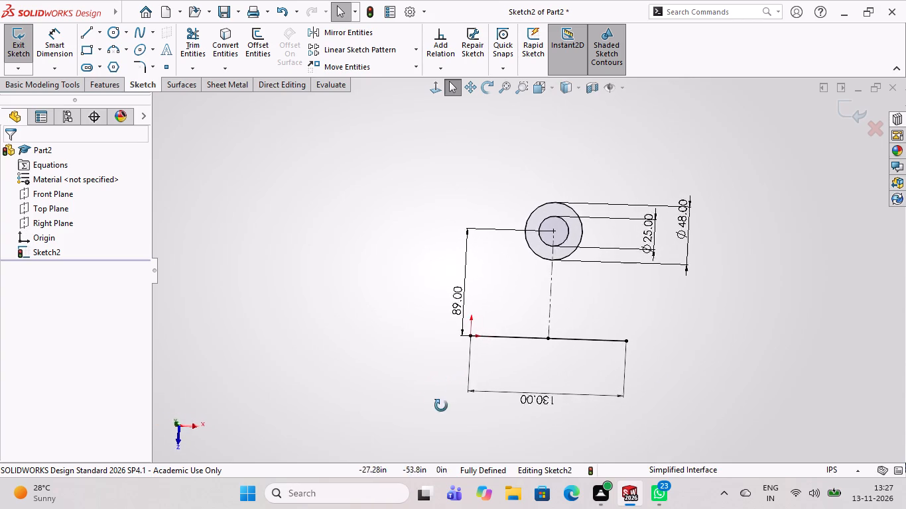
{"action": "middle_click_drag", "start_coordinate": [441, 406], "coordinate": [466, 430]}
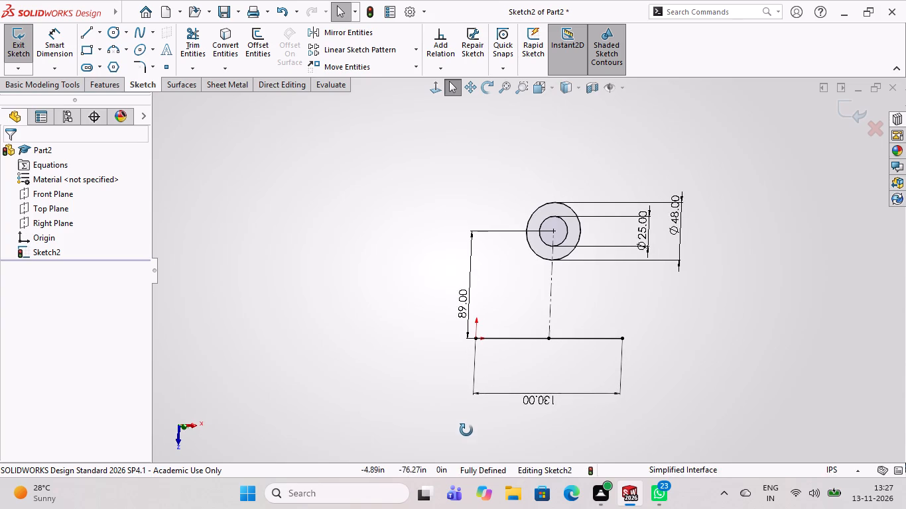
{"action": "middle_click_drag", "start_coordinate": [466, 430], "coordinate": [427, 422]}
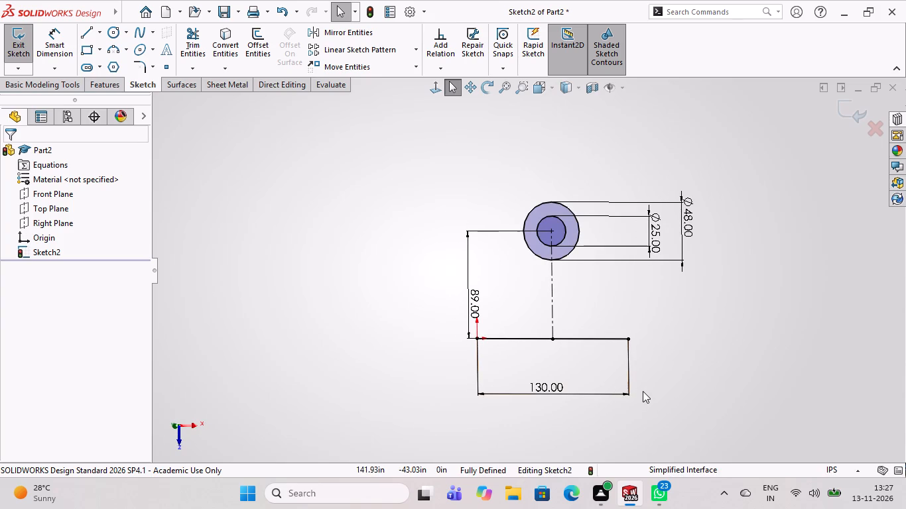
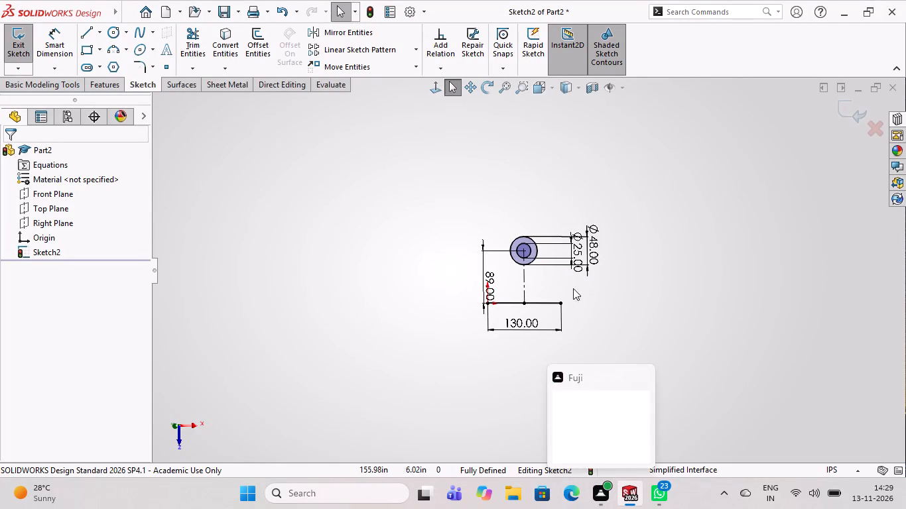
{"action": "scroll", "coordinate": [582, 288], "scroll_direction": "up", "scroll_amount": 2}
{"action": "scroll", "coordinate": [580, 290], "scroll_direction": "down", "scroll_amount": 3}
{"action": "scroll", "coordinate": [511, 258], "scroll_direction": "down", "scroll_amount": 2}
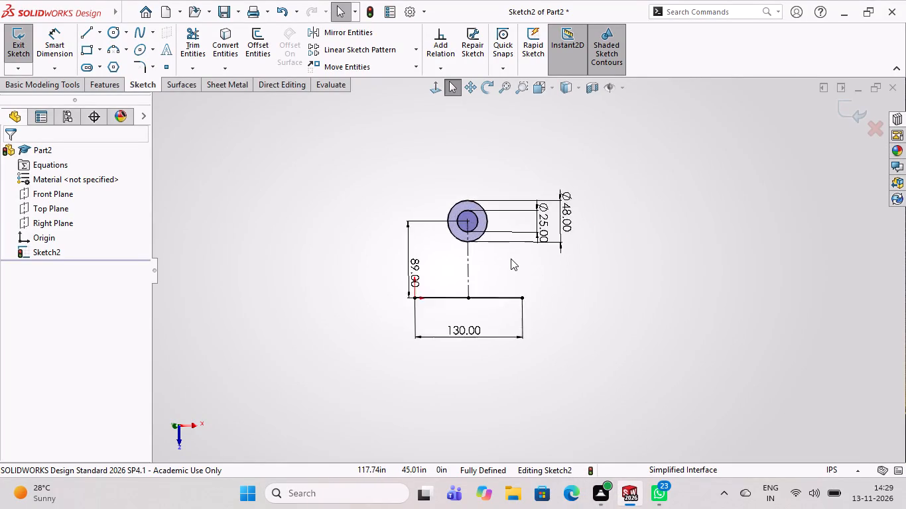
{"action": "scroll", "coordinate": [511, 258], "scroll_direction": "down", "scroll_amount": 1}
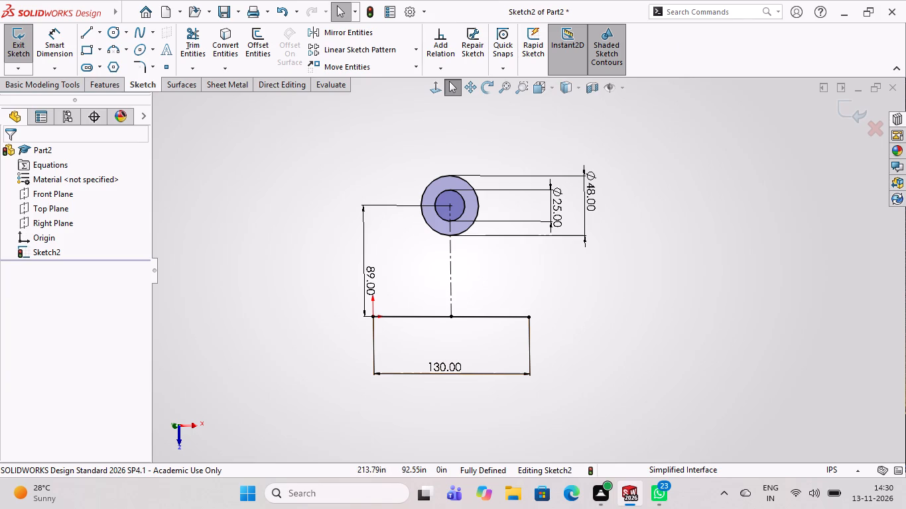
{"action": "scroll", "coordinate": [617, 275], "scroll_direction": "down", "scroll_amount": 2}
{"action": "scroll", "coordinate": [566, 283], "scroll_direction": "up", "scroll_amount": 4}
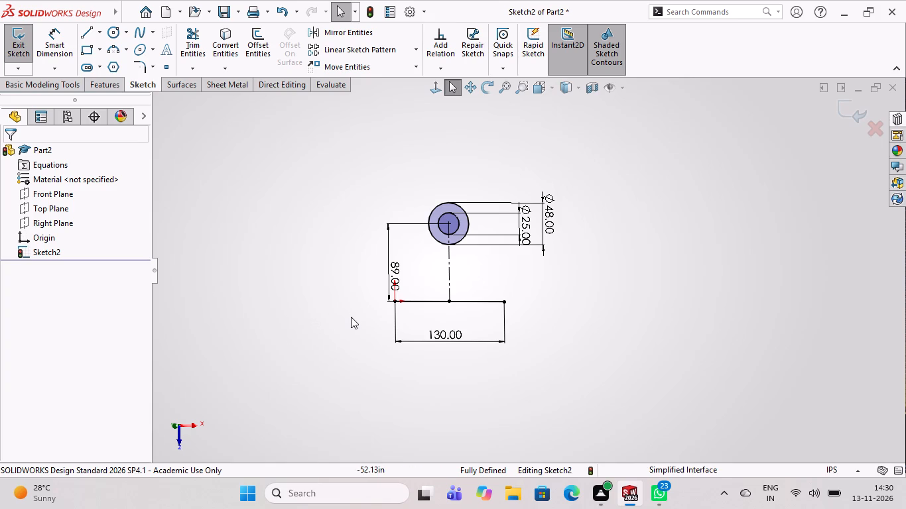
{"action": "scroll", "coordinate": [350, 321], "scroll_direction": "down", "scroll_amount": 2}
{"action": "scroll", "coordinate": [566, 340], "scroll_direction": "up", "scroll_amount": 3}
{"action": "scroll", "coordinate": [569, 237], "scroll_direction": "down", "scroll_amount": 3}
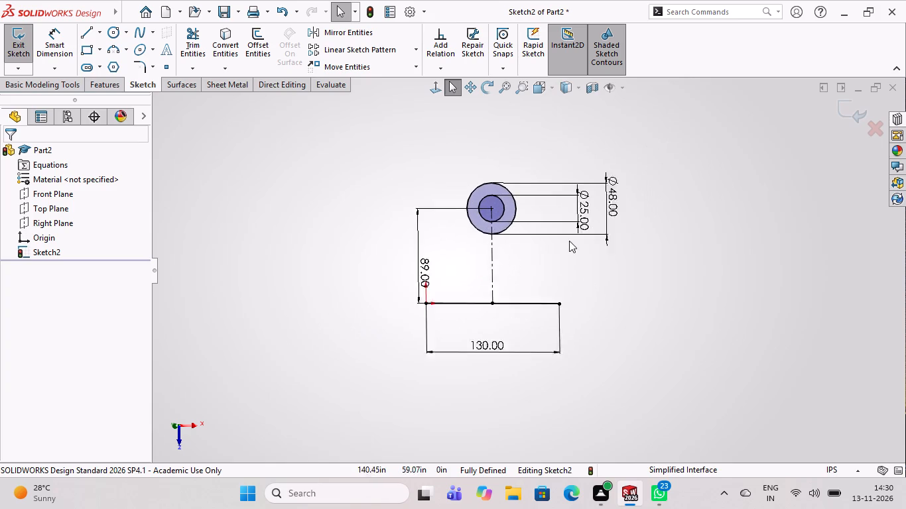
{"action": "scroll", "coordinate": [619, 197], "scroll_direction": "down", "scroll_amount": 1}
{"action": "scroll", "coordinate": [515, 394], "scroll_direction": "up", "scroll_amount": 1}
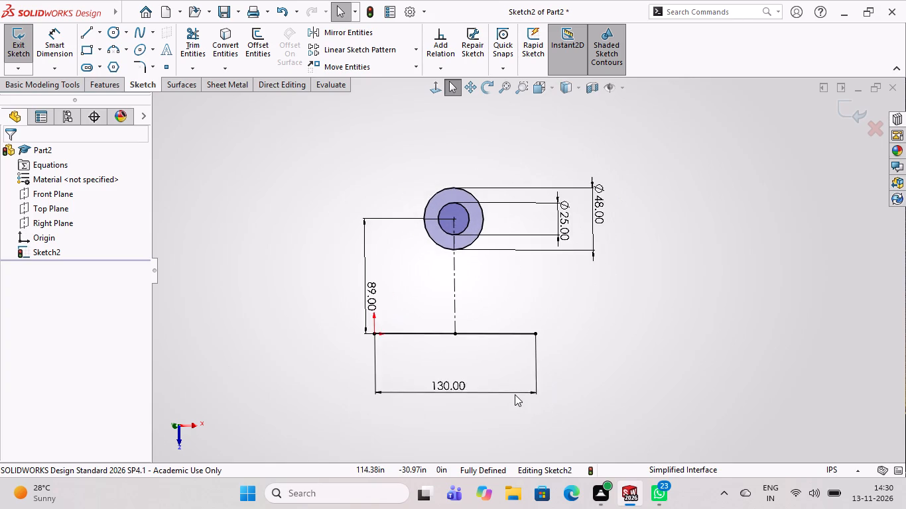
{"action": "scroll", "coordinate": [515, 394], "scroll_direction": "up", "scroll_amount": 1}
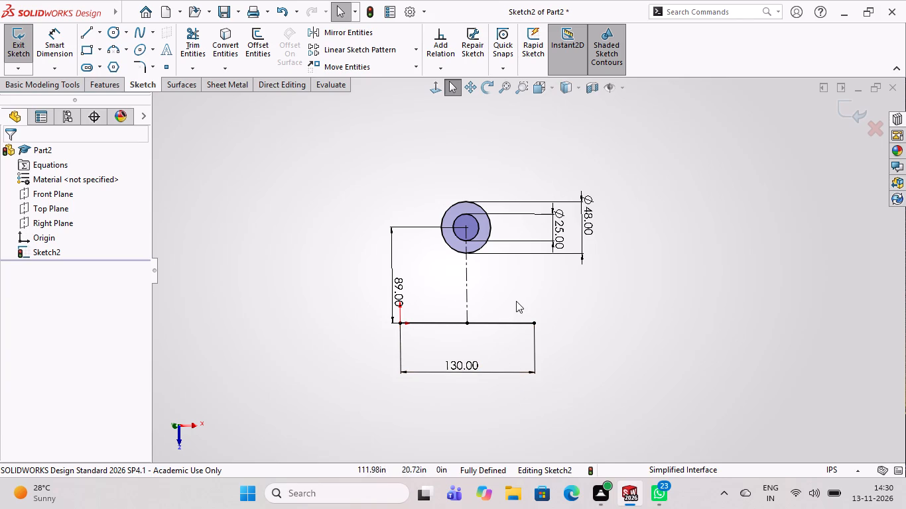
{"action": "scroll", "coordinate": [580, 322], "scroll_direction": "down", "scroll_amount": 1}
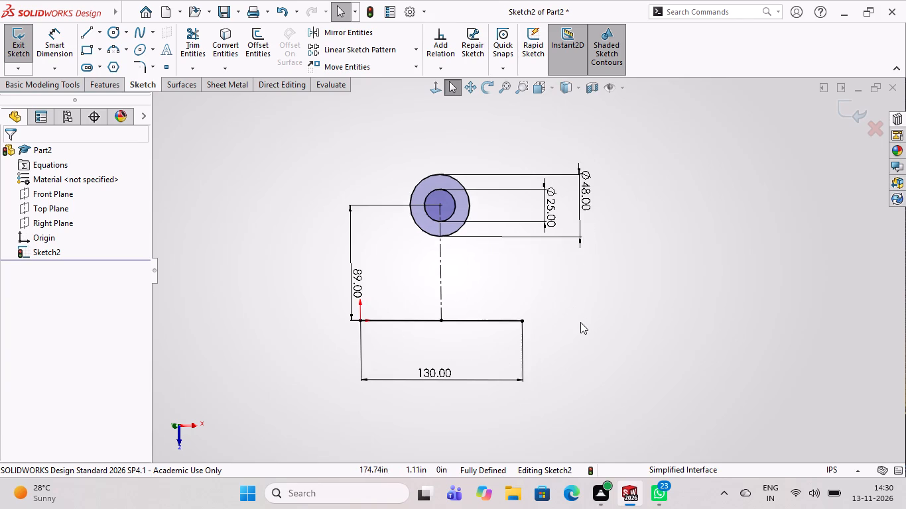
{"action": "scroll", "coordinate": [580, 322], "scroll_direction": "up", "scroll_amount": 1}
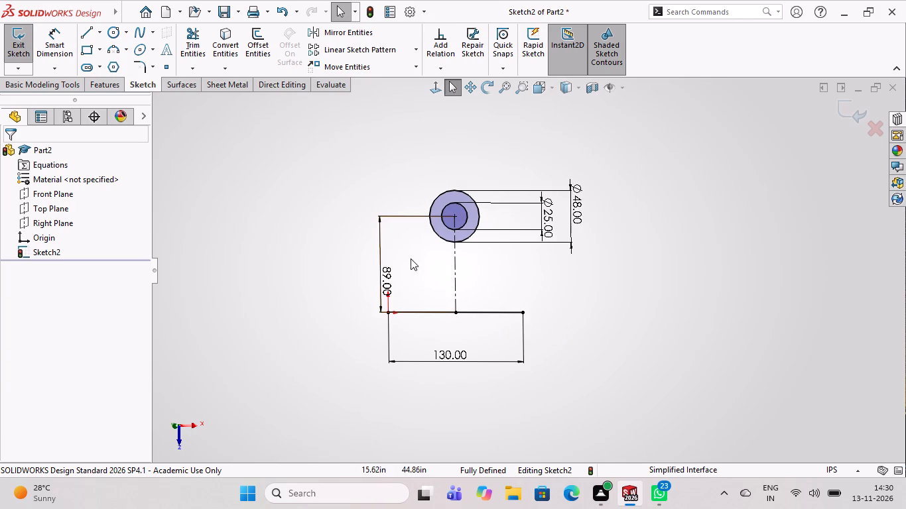
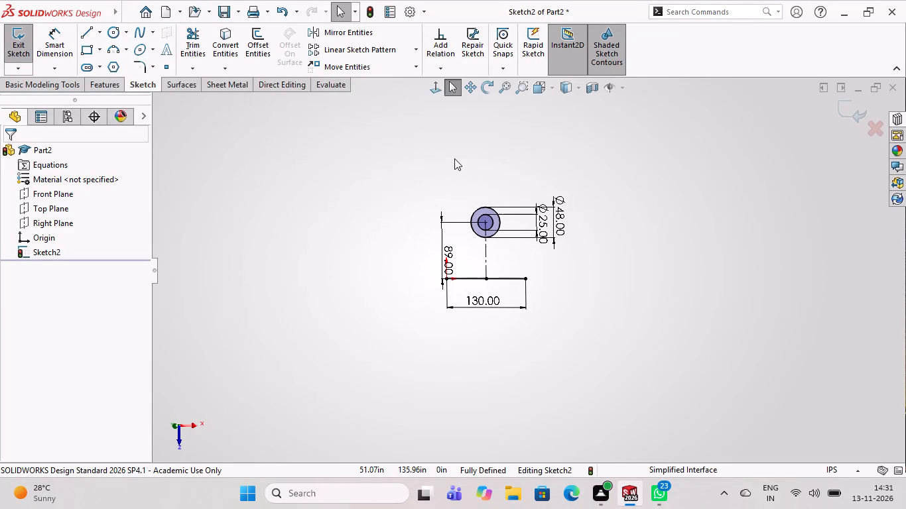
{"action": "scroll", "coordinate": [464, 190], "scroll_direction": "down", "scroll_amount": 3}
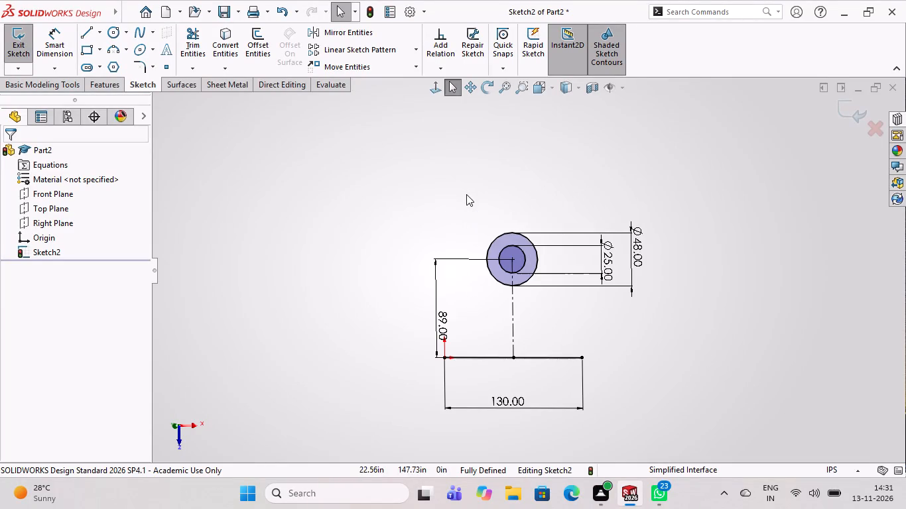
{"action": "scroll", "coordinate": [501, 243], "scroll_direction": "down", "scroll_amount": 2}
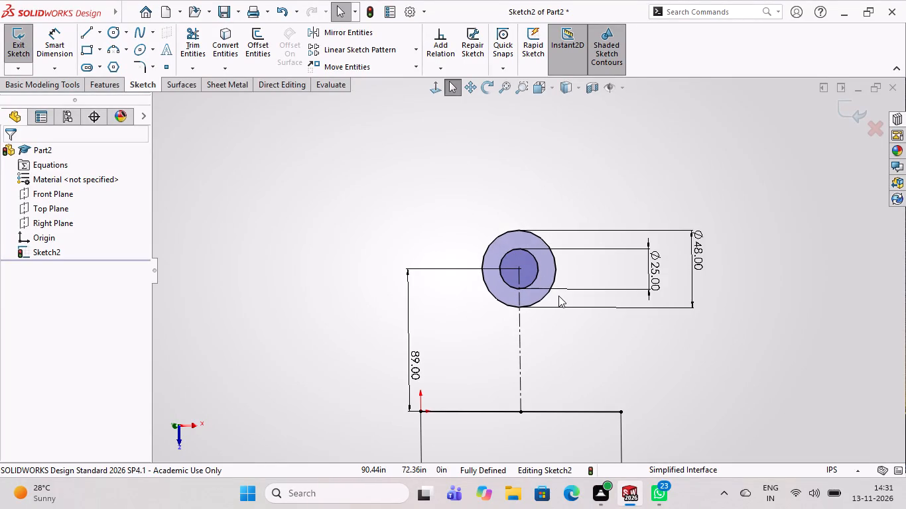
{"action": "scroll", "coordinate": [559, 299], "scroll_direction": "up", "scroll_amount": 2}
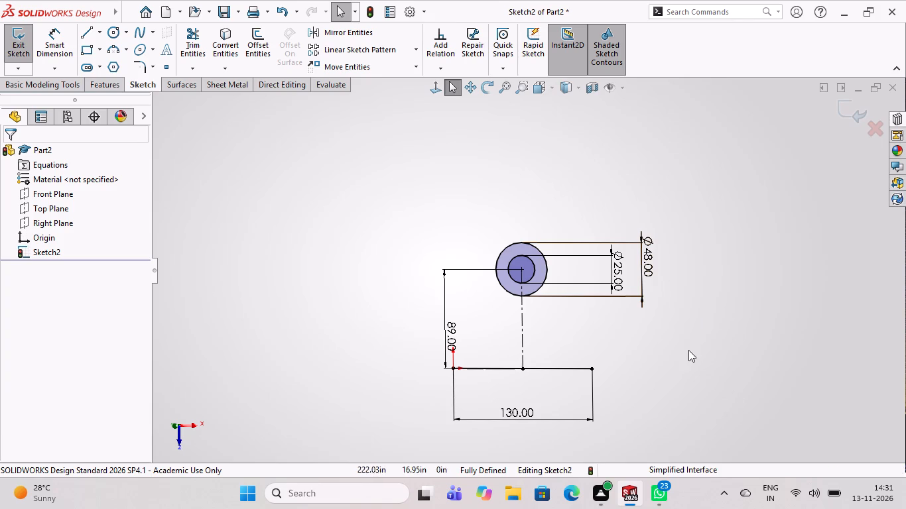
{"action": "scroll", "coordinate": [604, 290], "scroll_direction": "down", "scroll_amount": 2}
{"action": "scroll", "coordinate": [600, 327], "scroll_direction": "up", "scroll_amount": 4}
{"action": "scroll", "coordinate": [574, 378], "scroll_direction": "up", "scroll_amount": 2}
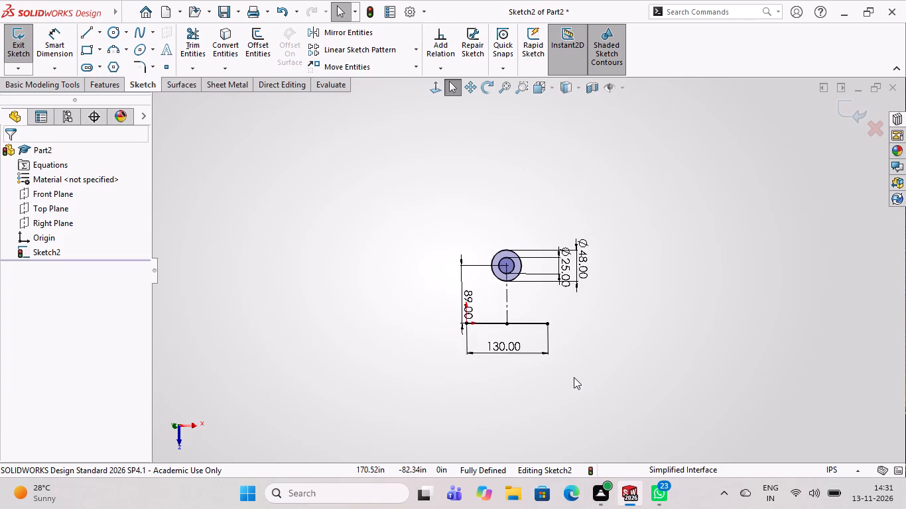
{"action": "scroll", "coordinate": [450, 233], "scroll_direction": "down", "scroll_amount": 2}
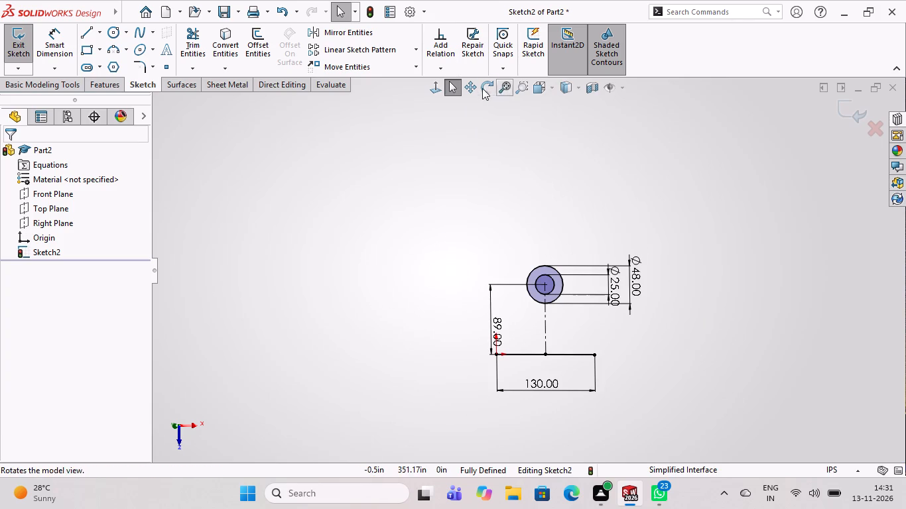
Examine the base sketch from the Bottom and an angled orientation, finishing in the Top view.
{"action": "left_click", "coordinate": [535, 89]}
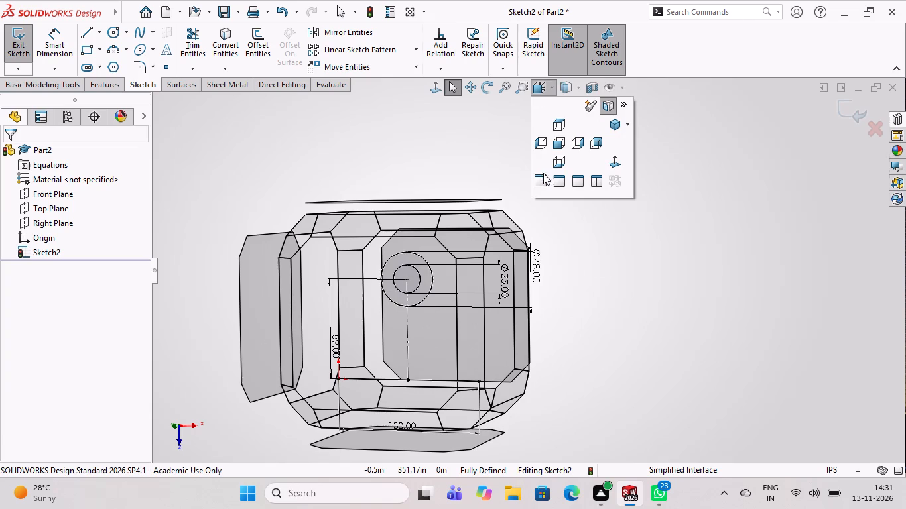
{"action": "left_click", "coordinate": [561, 160]}
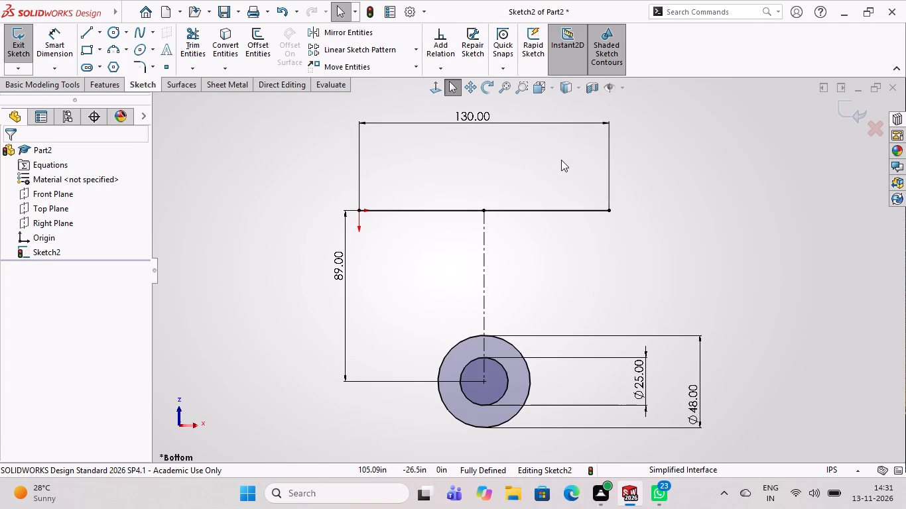
{"action": "left_click", "coordinate": [533, 84]}
{"action": "left_click", "coordinate": [406, 216]}
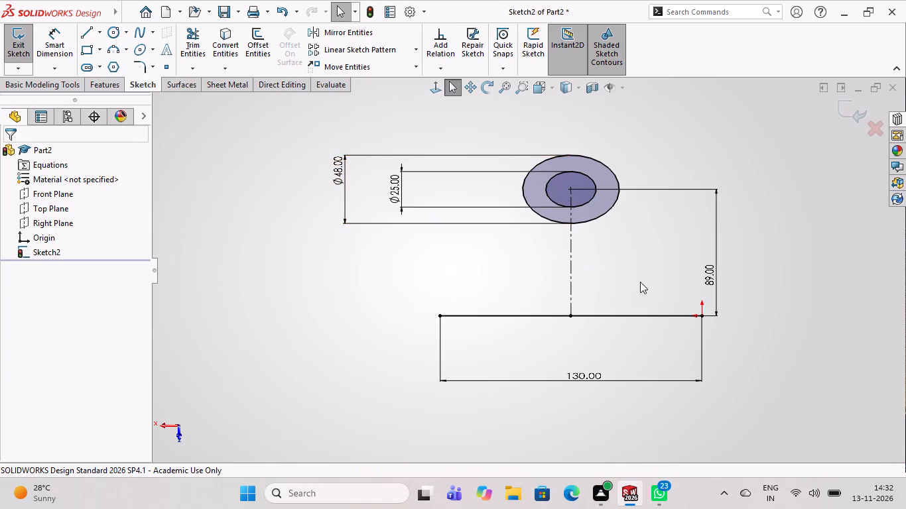
{"action": "left_click", "coordinate": [540, 83]}
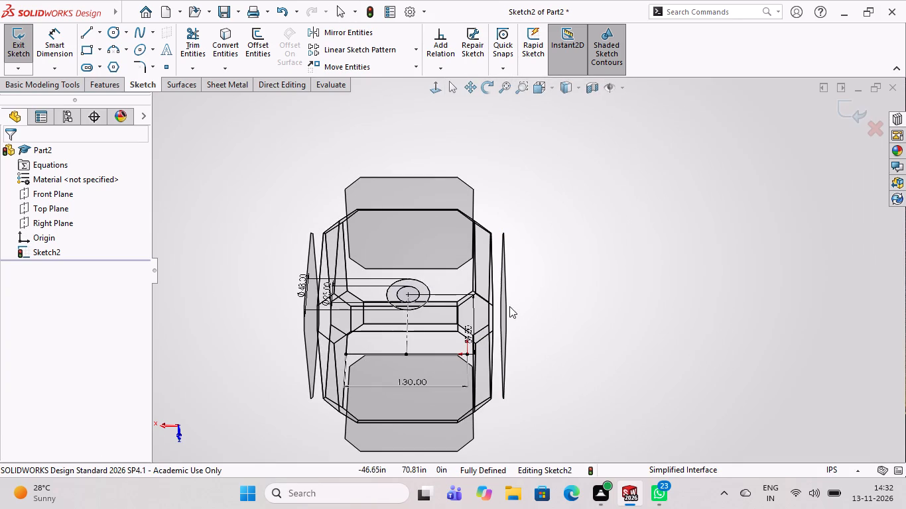
{"action": "left_click", "coordinate": [509, 306]}
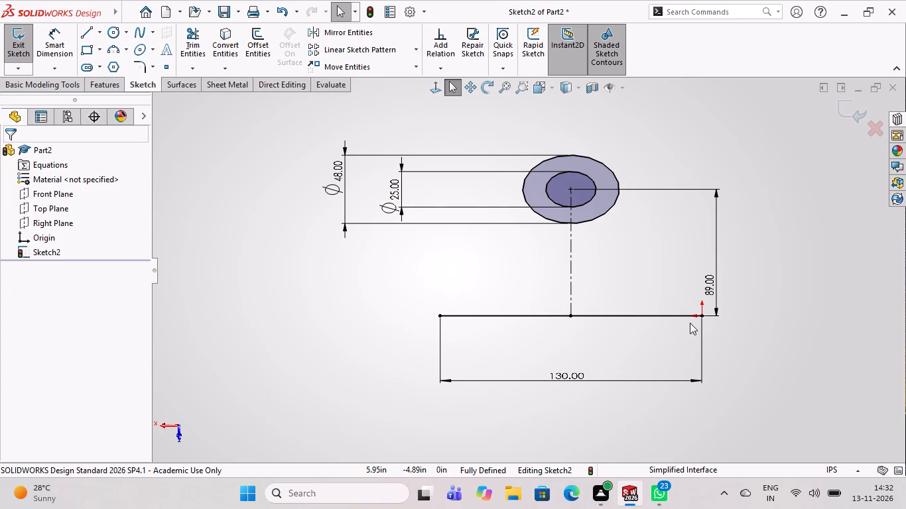
{"action": "left_click", "coordinate": [541, 85]}
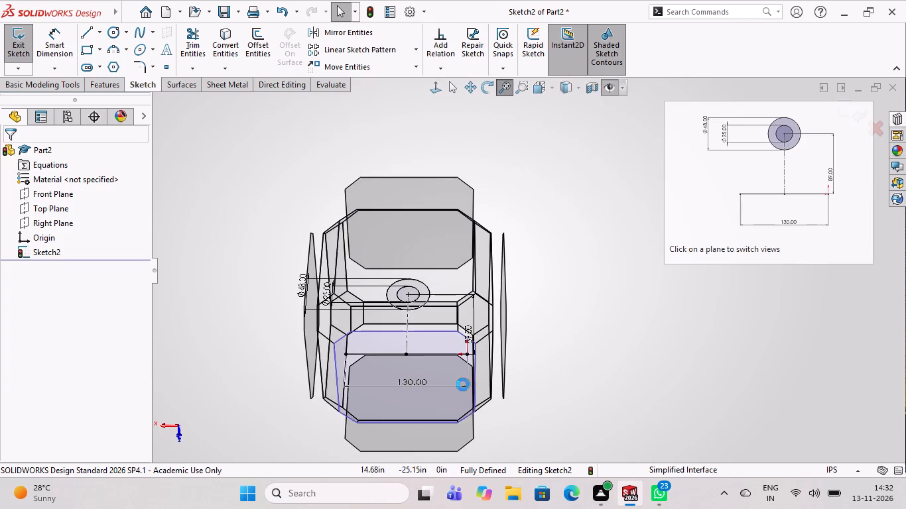
{"action": "left_click", "coordinate": [424, 435]}
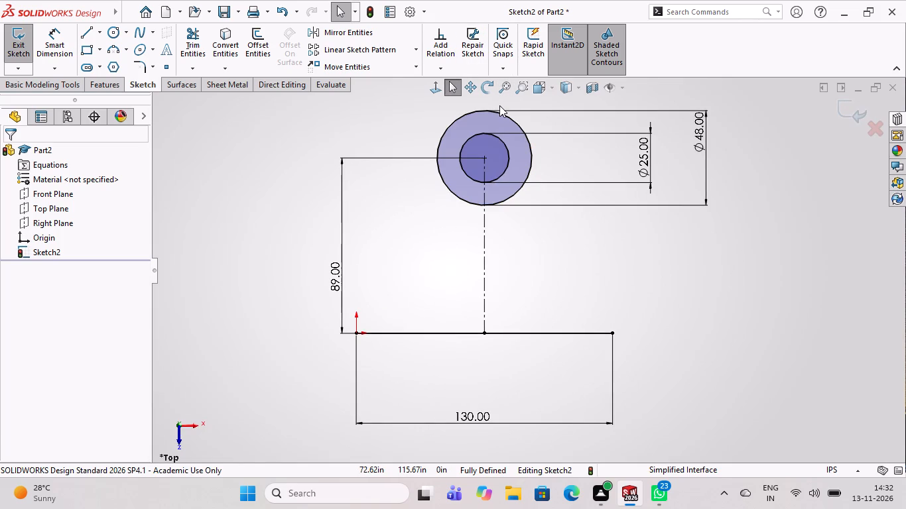
Examine the base sketch edge-on from the Right and Left orientations, finishing in the Top view.
{"action": "left_click", "coordinate": [533, 87]}
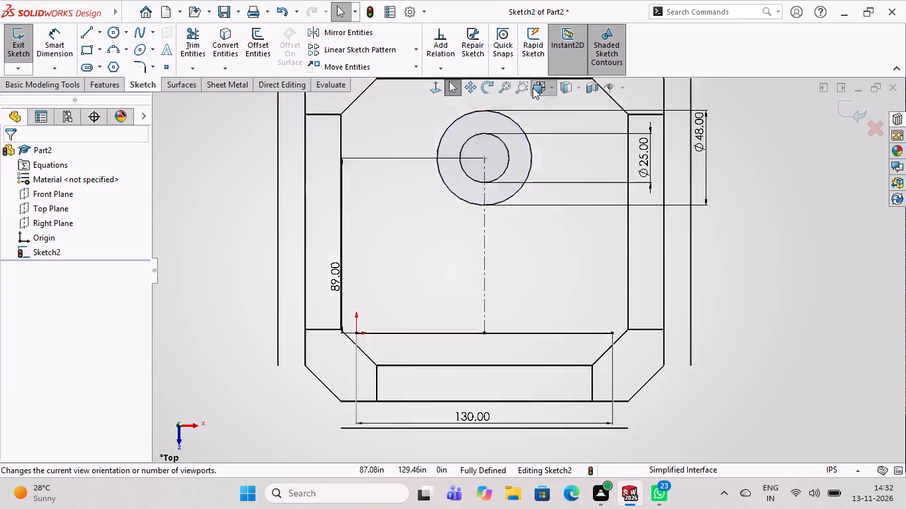
{"action": "left_click", "coordinate": [537, 87]}
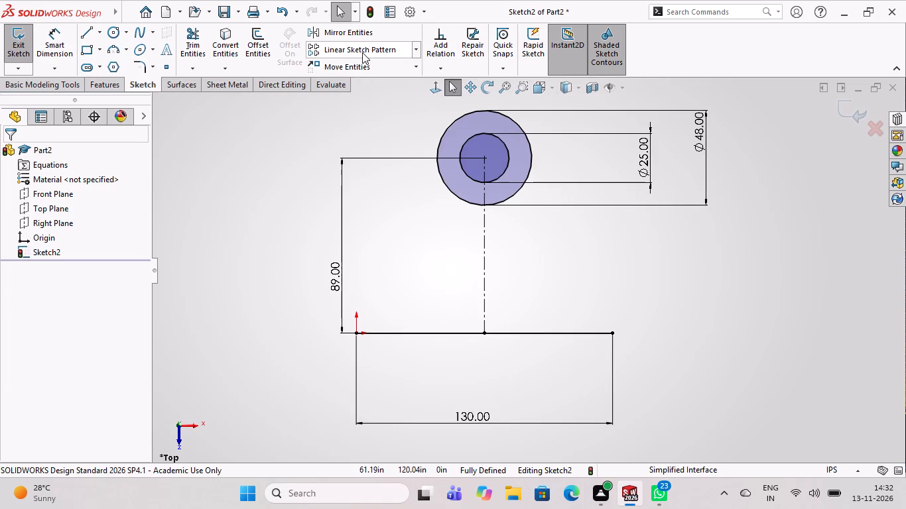
{"action": "left_click", "coordinate": [576, 89]}
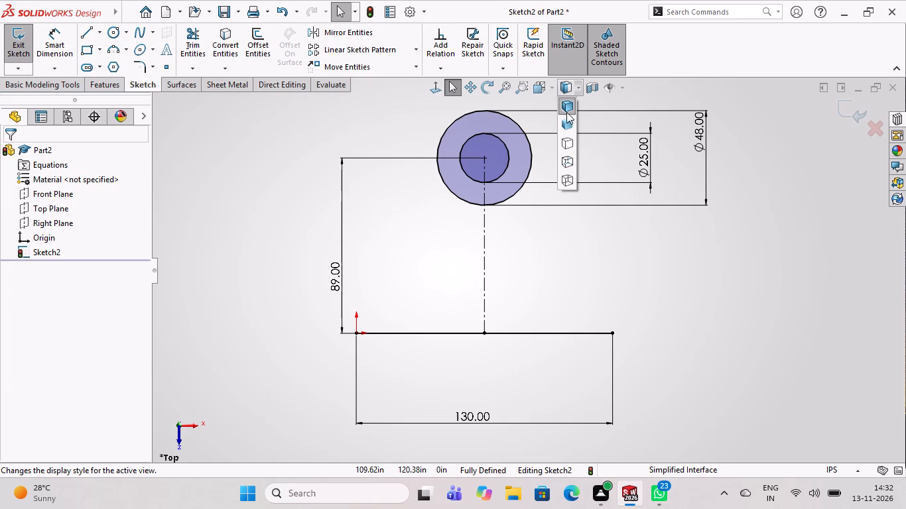
{"action": "left_click", "coordinate": [583, 82]}
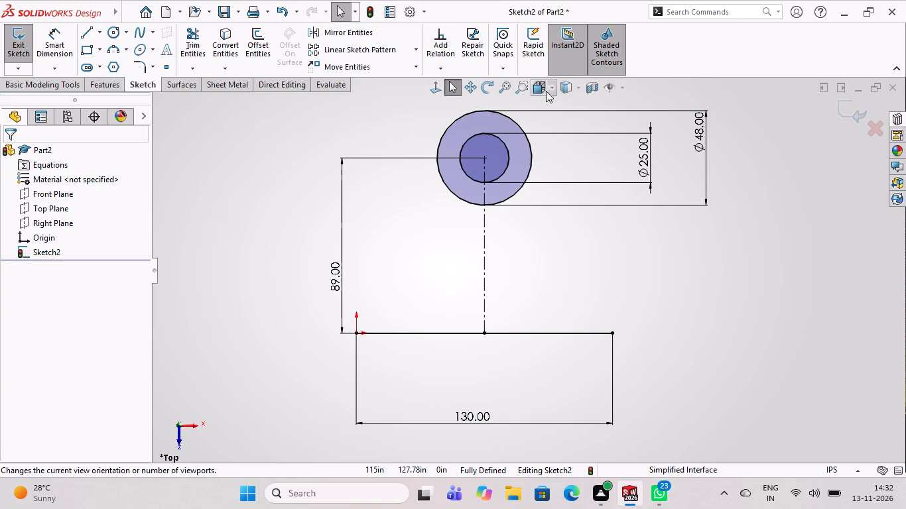
{"action": "left_click", "coordinate": [551, 85]}
{"action": "left_click", "coordinate": [551, 85]}
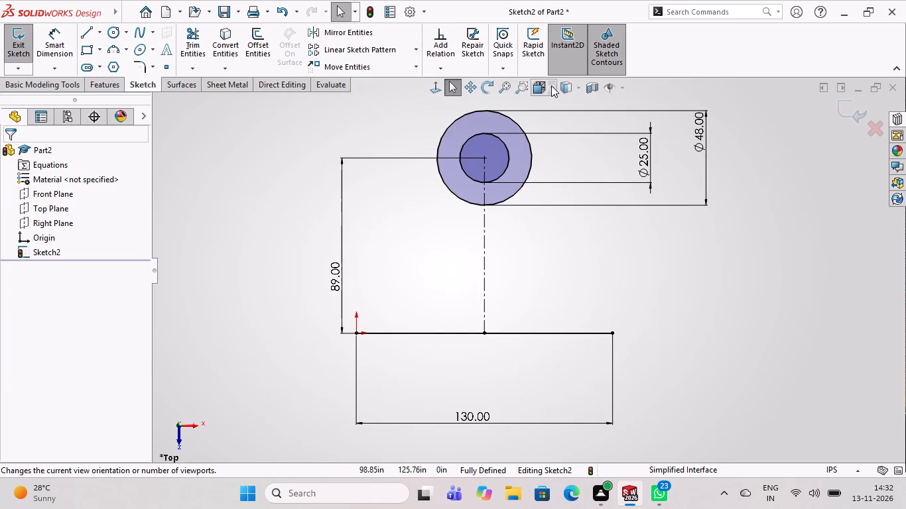
{"action": "left_click", "coordinate": [551, 85]}
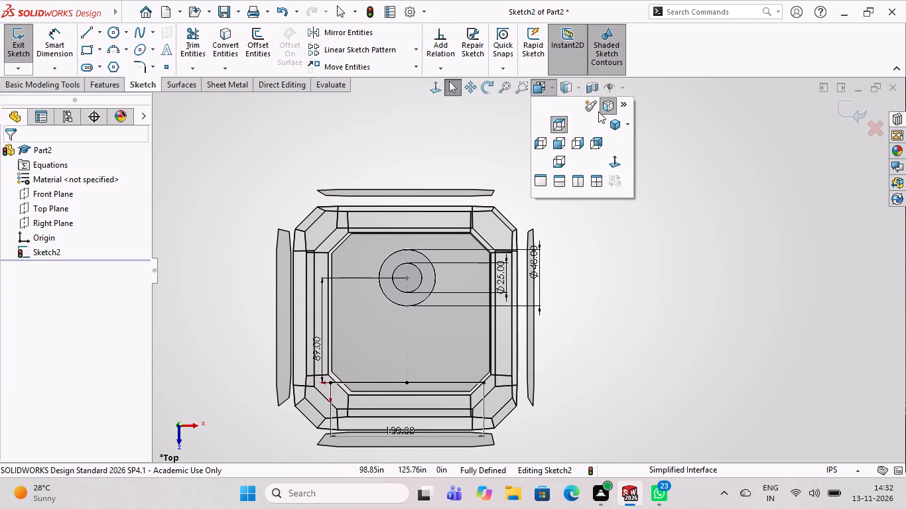
{"action": "left_click", "coordinate": [582, 140]}
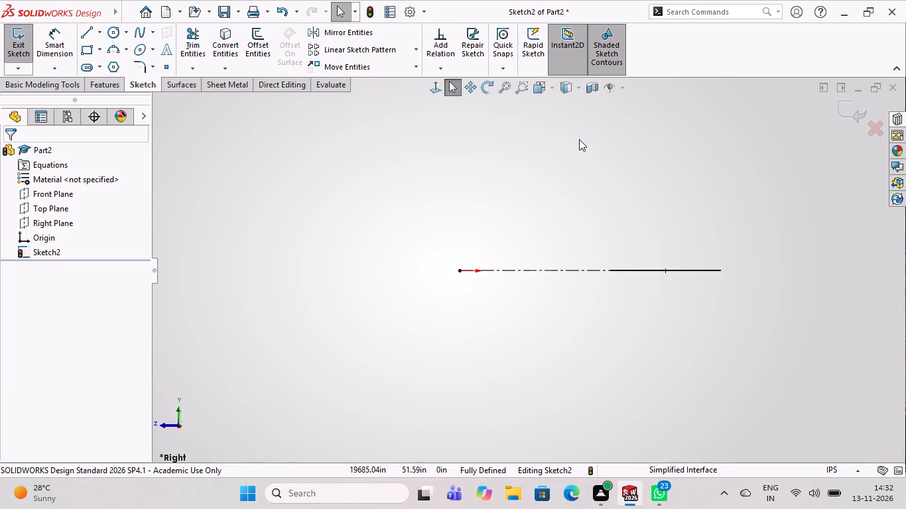
{"action": "left_click", "coordinate": [540, 94]}
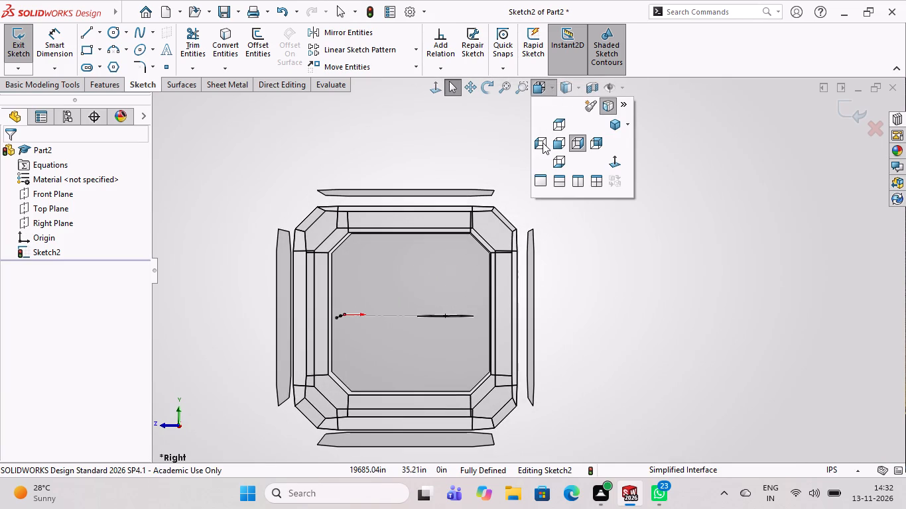
{"action": "left_click", "coordinate": [543, 142]}
{"action": "left_click", "coordinate": [549, 78]}
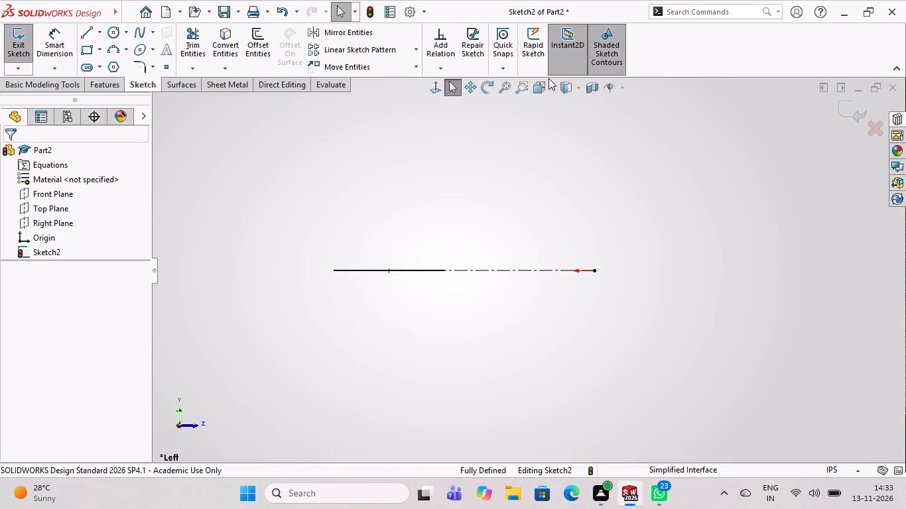
{"action": "left_click", "coordinate": [553, 88]}
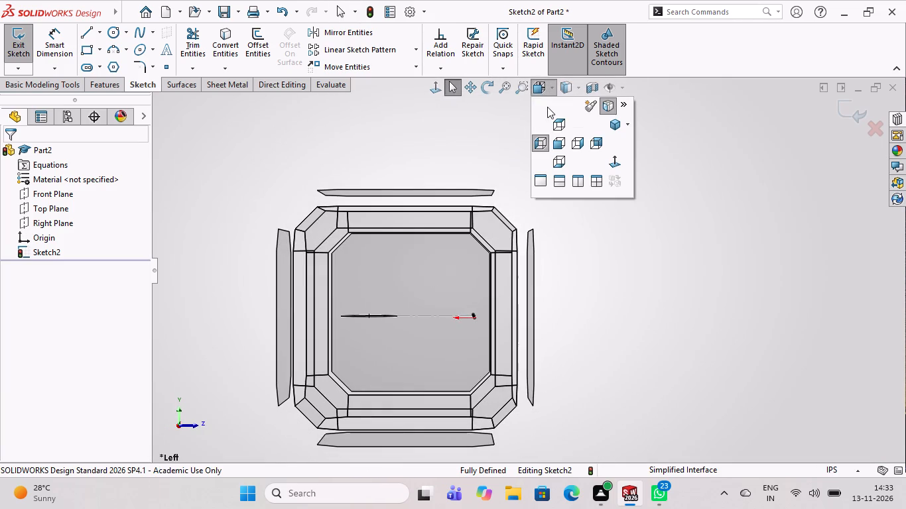
{"action": "left_click", "coordinate": [555, 125]}
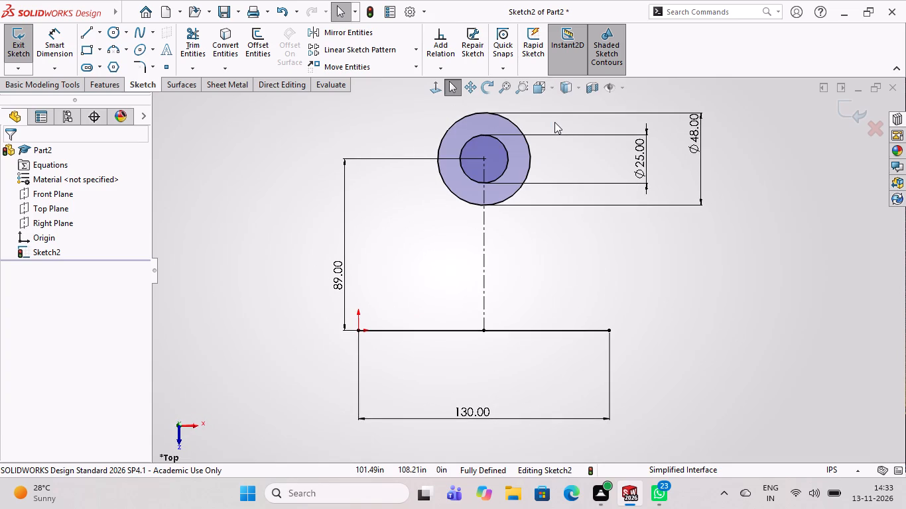
Examine the base sketch from the Right orientation once more and return to the Top view.
{"action": "left_click", "coordinate": [551, 84]}
{"action": "left_click", "coordinate": [551, 84]}
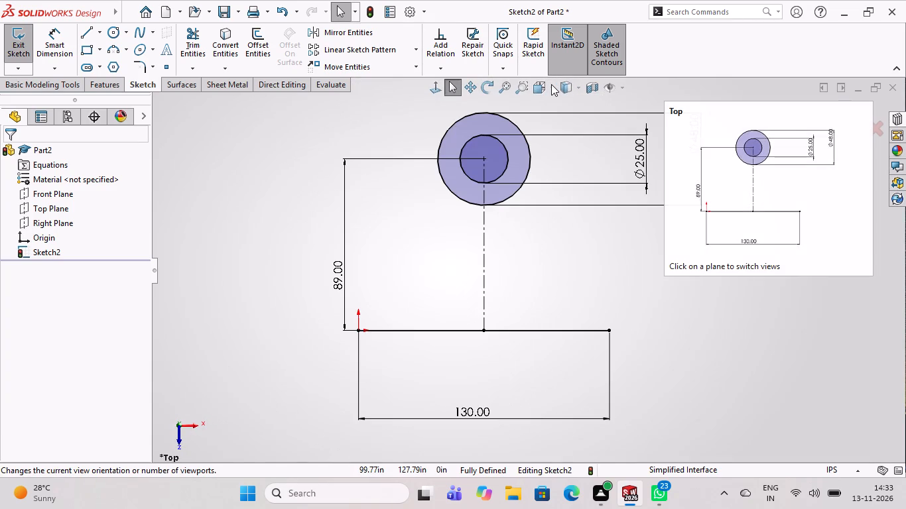
{"action": "left_click", "coordinate": [551, 84]}
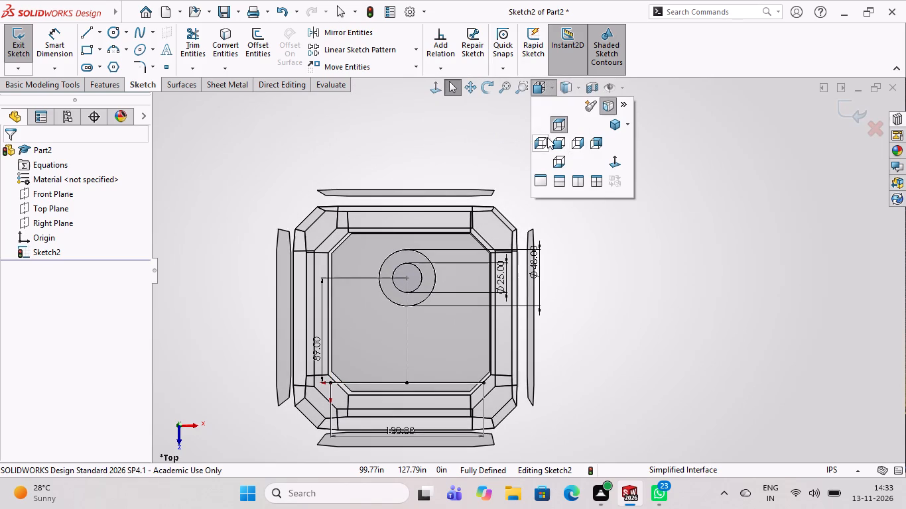
{"action": "left_click", "coordinate": [582, 142]}
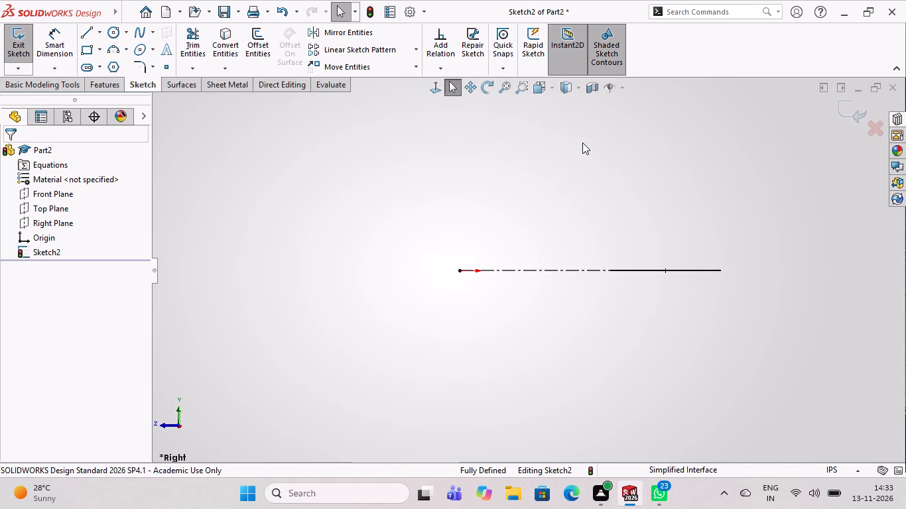
{"action": "scroll", "coordinate": [568, 234], "scroll_direction": "up", "scroll_amount": 4}
{"action": "scroll", "coordinate": [568, 236], "scroll_direction": "down", "scroll_amount": 3}
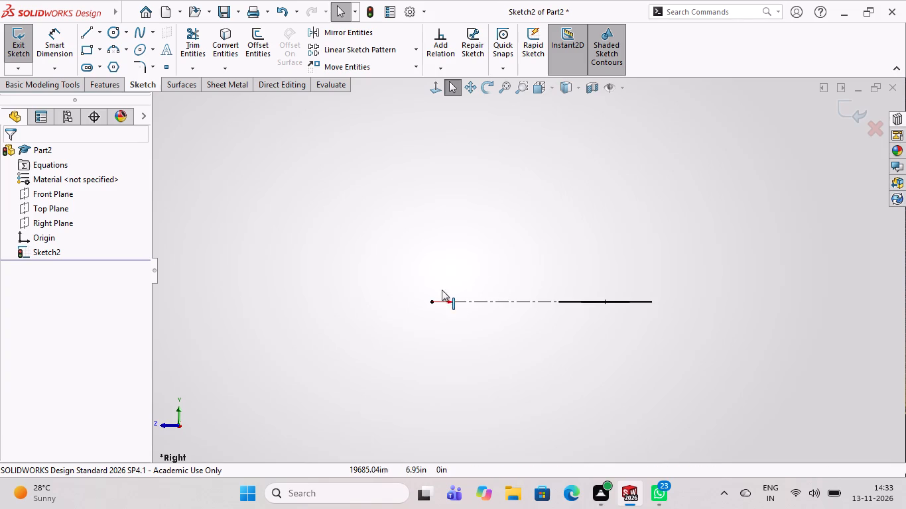
{"action": "scroll", "coordinate": [436, 283], "scroll_direction": "down", "scroll_amount": 3}
{"action": "scroll", "coordinate": [450, 294], "scroll_direction": "up", "scroll_amount": 4}
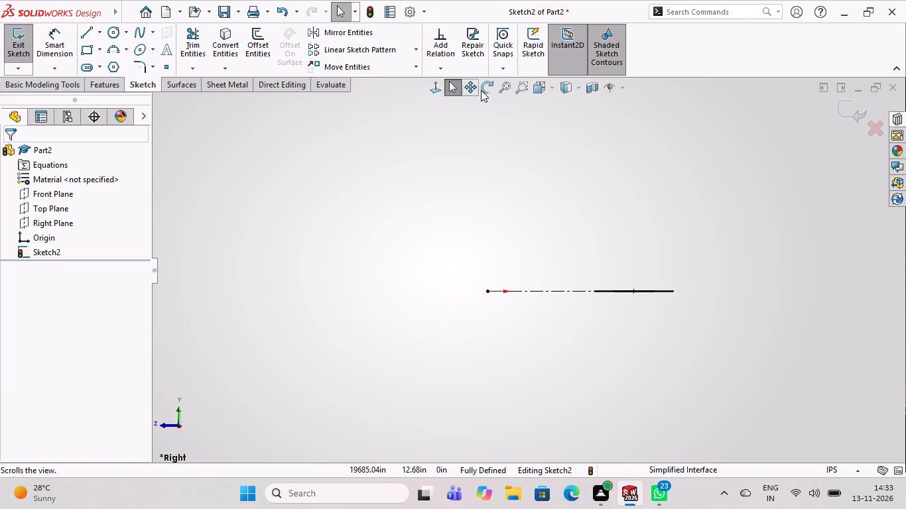
{"action": "left_click", "coordinate": [555, 89]}
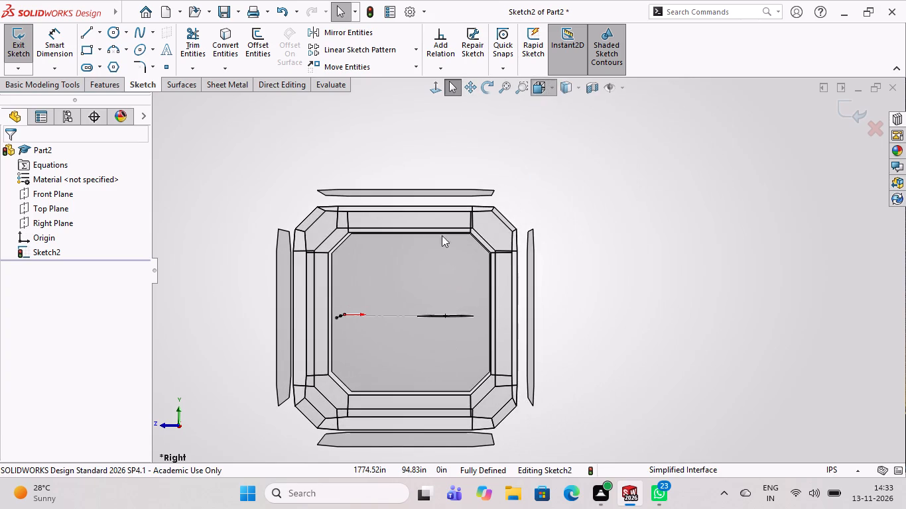
{"action": "left_click", "coordinate": [537, 85]}
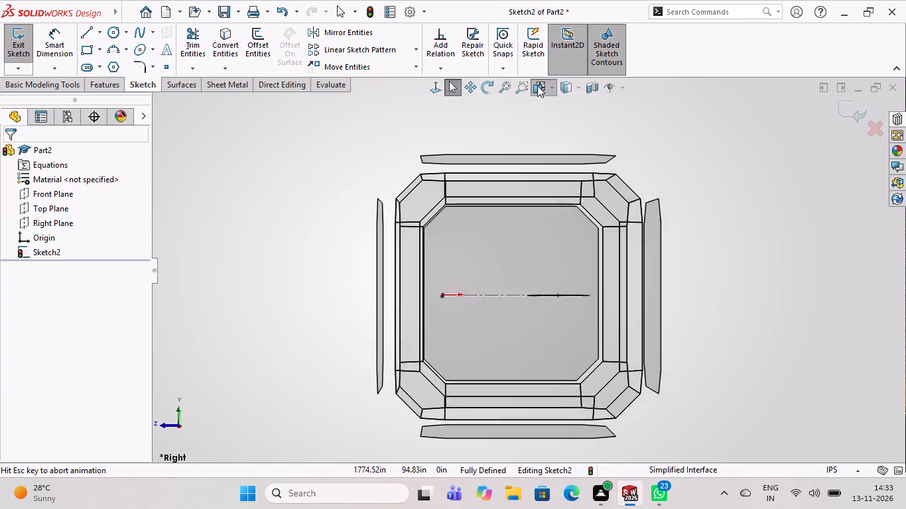
{"action": "left_click", "coordinate": [552, 126]}
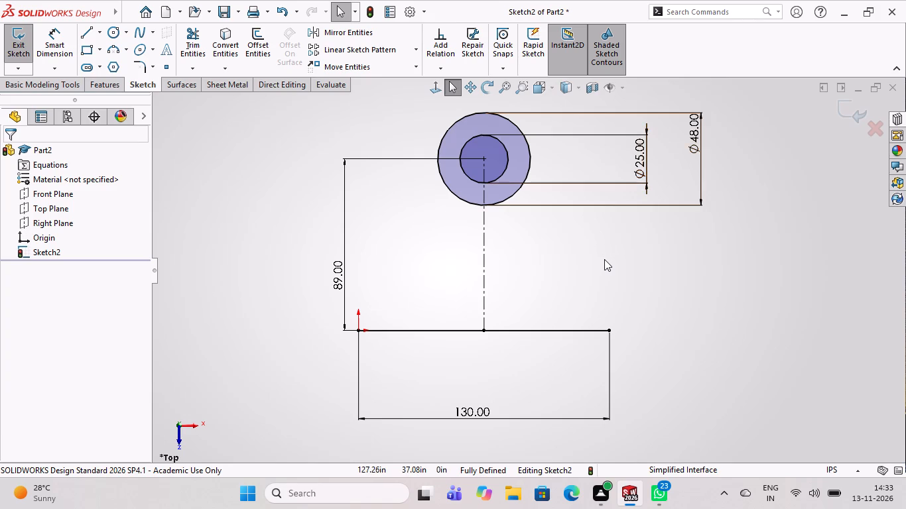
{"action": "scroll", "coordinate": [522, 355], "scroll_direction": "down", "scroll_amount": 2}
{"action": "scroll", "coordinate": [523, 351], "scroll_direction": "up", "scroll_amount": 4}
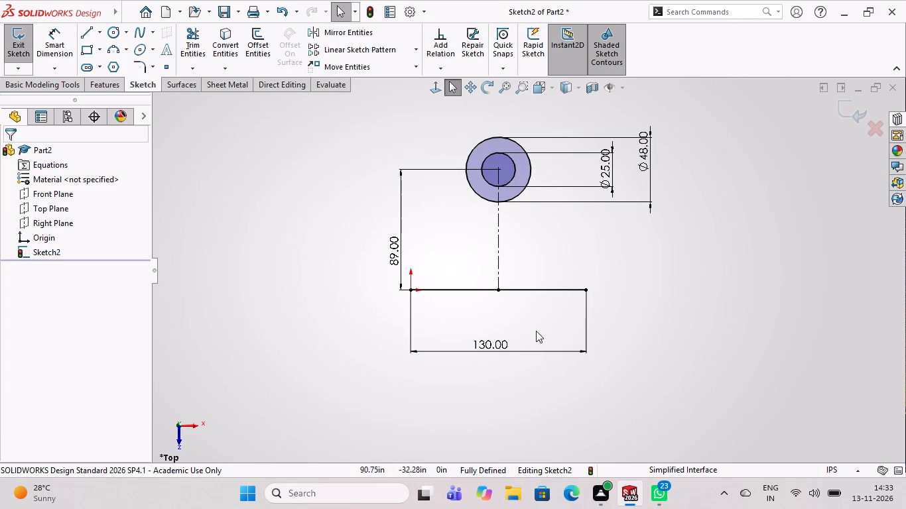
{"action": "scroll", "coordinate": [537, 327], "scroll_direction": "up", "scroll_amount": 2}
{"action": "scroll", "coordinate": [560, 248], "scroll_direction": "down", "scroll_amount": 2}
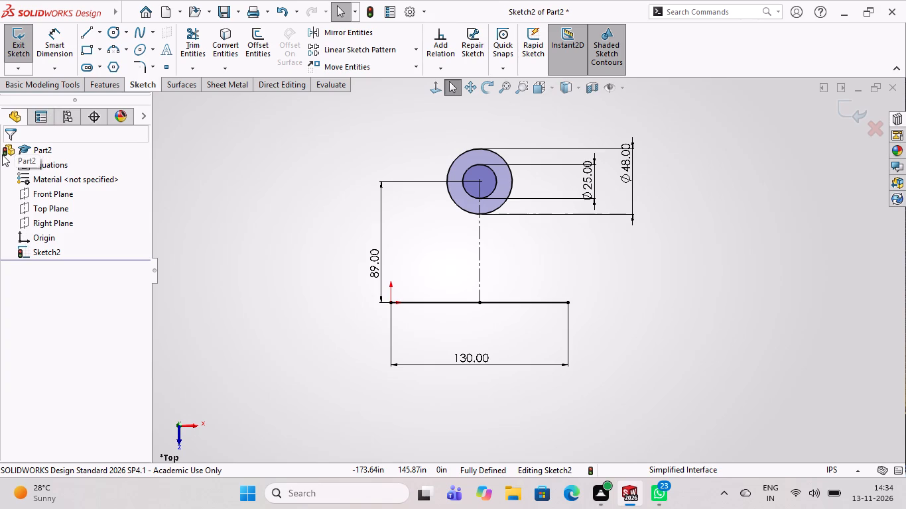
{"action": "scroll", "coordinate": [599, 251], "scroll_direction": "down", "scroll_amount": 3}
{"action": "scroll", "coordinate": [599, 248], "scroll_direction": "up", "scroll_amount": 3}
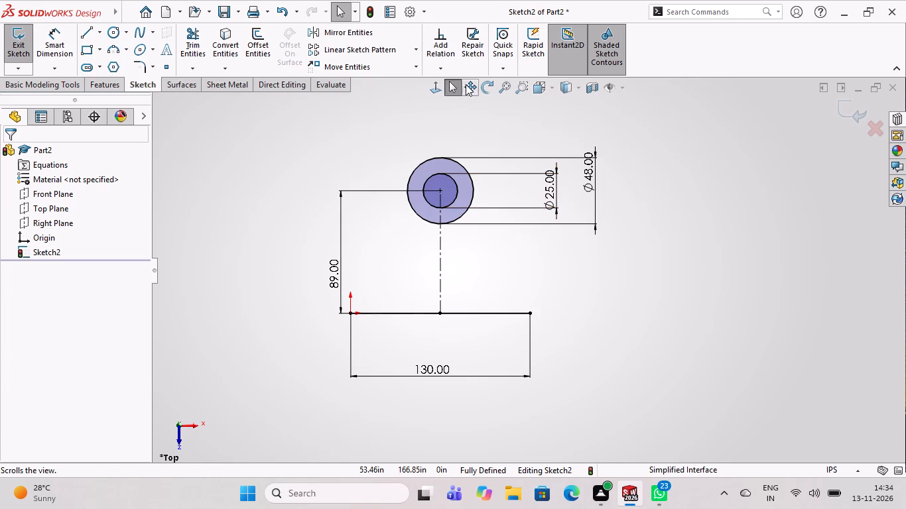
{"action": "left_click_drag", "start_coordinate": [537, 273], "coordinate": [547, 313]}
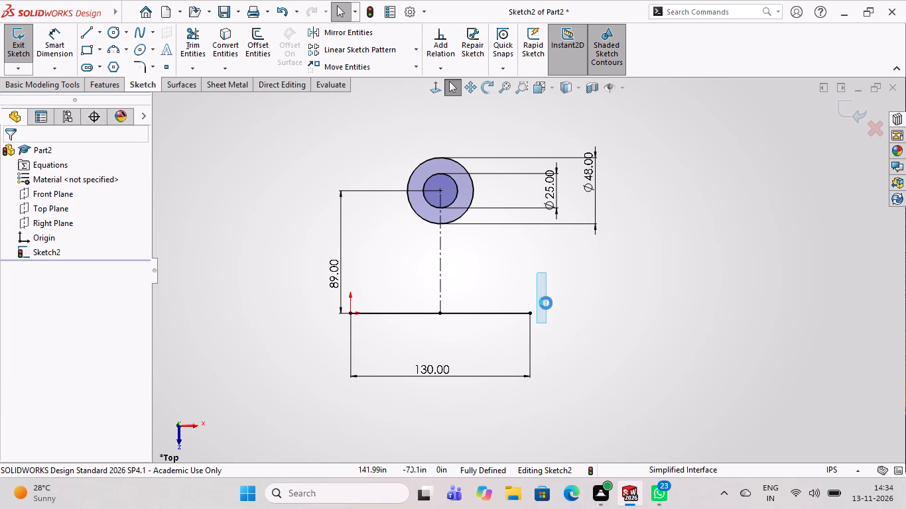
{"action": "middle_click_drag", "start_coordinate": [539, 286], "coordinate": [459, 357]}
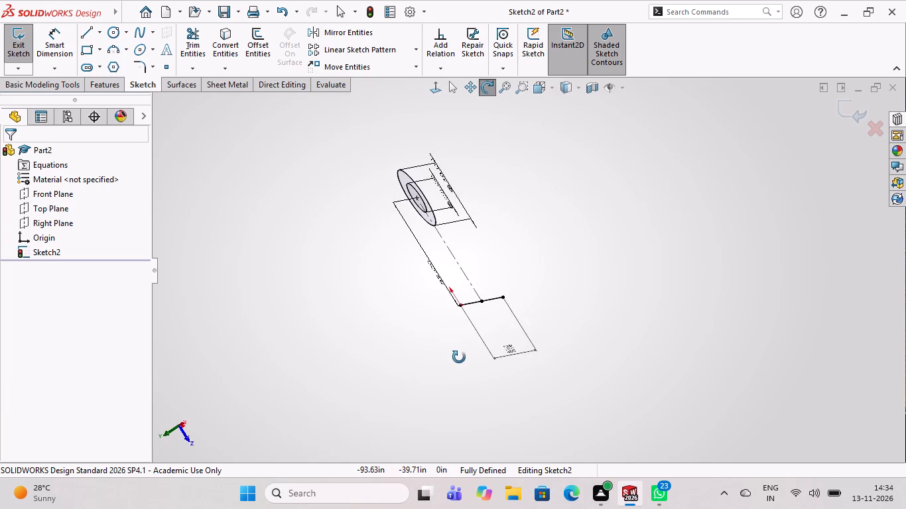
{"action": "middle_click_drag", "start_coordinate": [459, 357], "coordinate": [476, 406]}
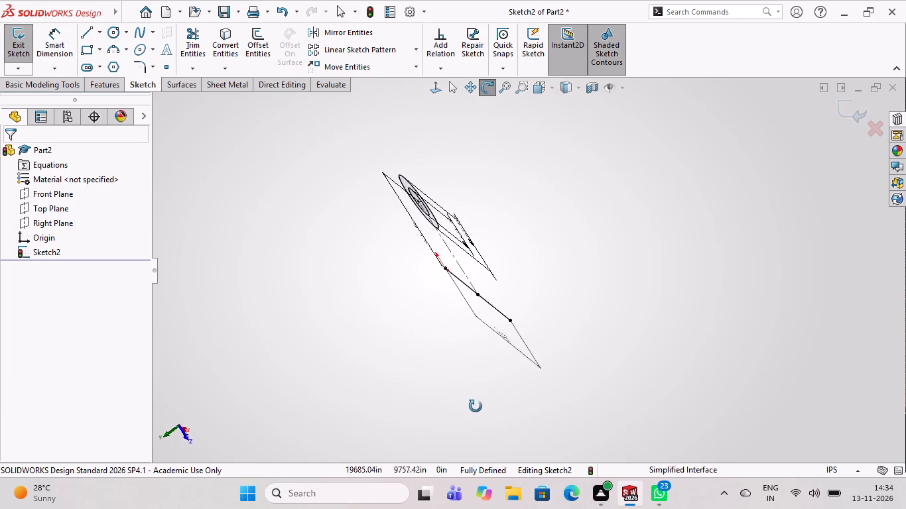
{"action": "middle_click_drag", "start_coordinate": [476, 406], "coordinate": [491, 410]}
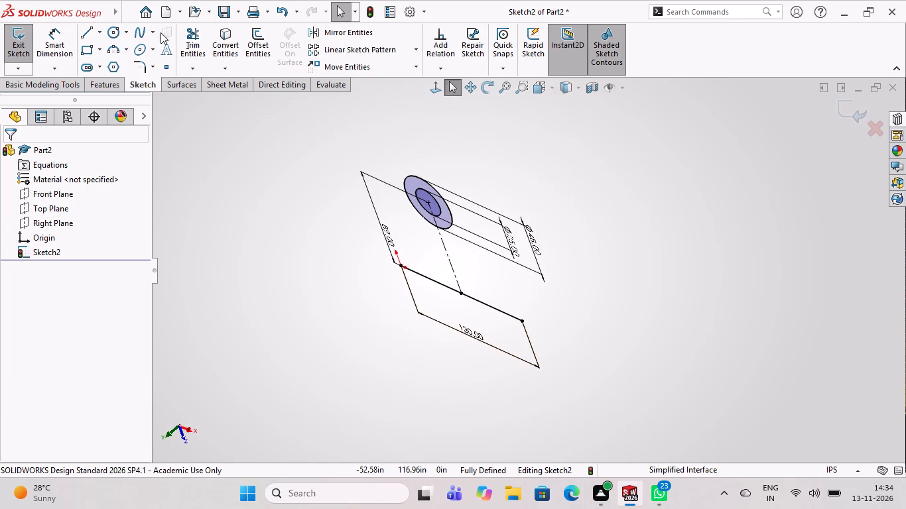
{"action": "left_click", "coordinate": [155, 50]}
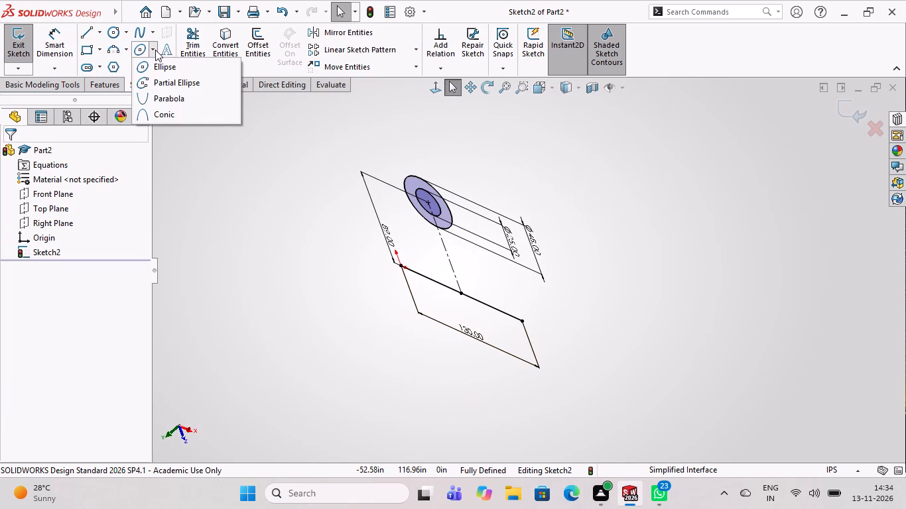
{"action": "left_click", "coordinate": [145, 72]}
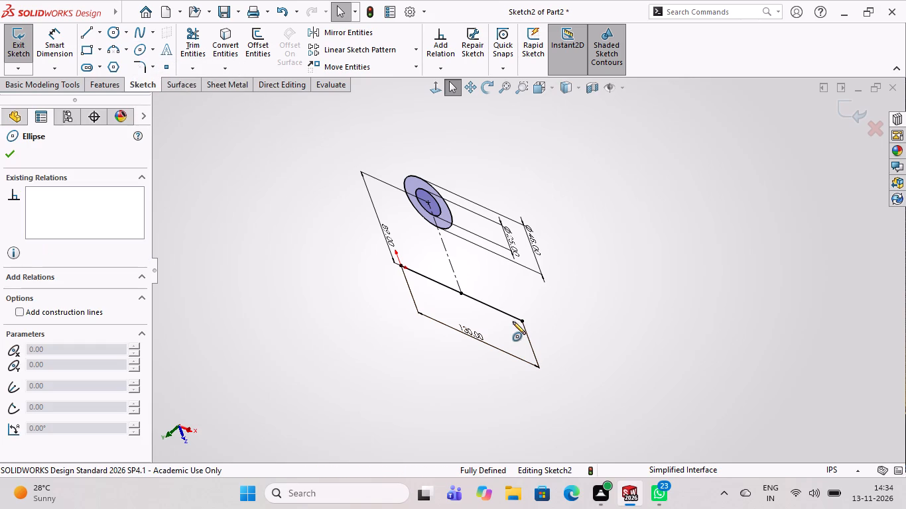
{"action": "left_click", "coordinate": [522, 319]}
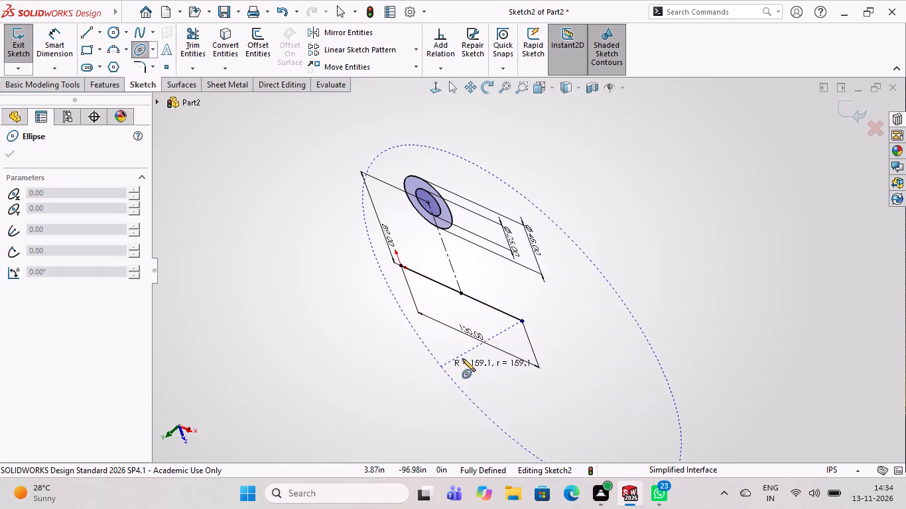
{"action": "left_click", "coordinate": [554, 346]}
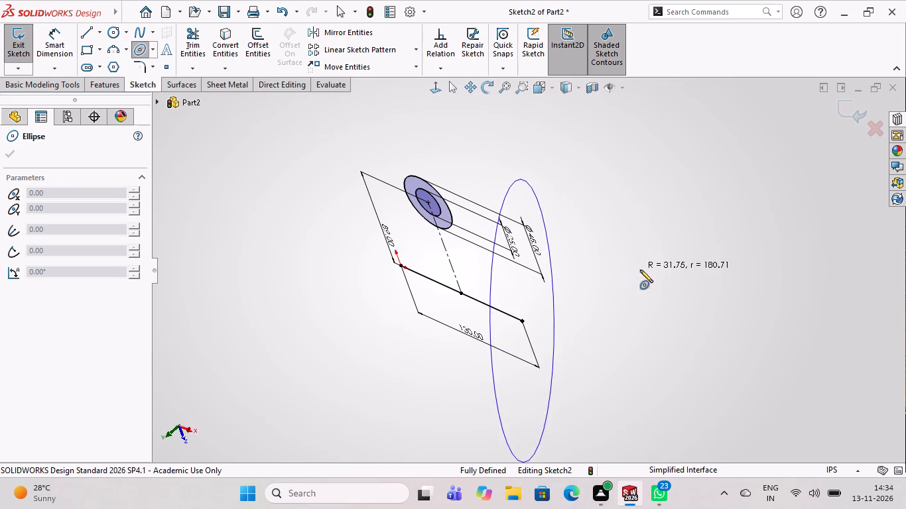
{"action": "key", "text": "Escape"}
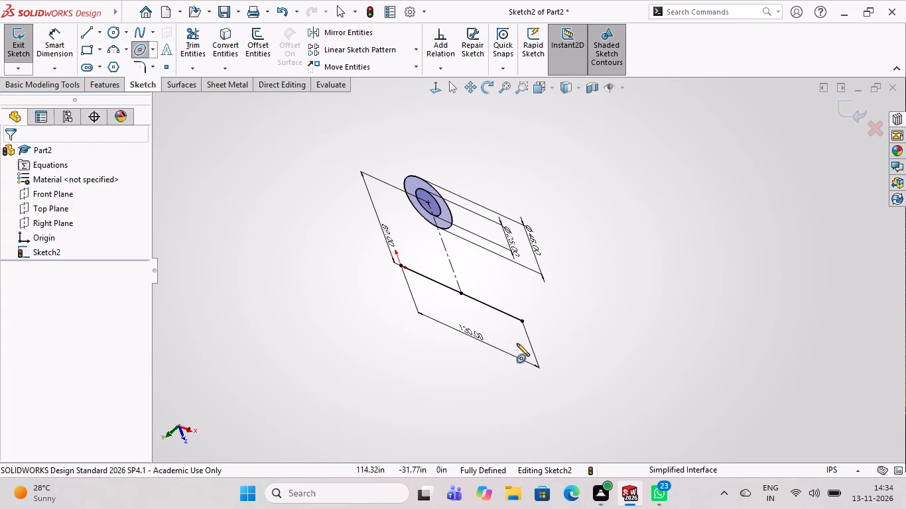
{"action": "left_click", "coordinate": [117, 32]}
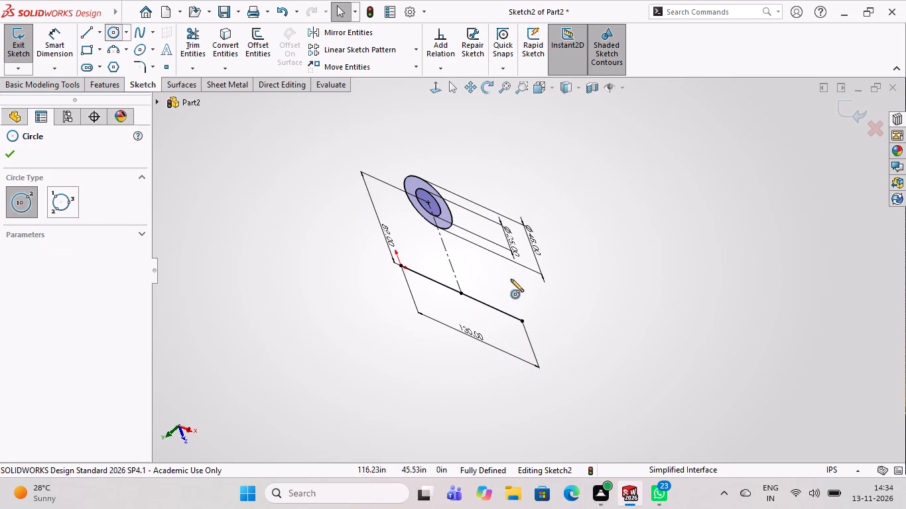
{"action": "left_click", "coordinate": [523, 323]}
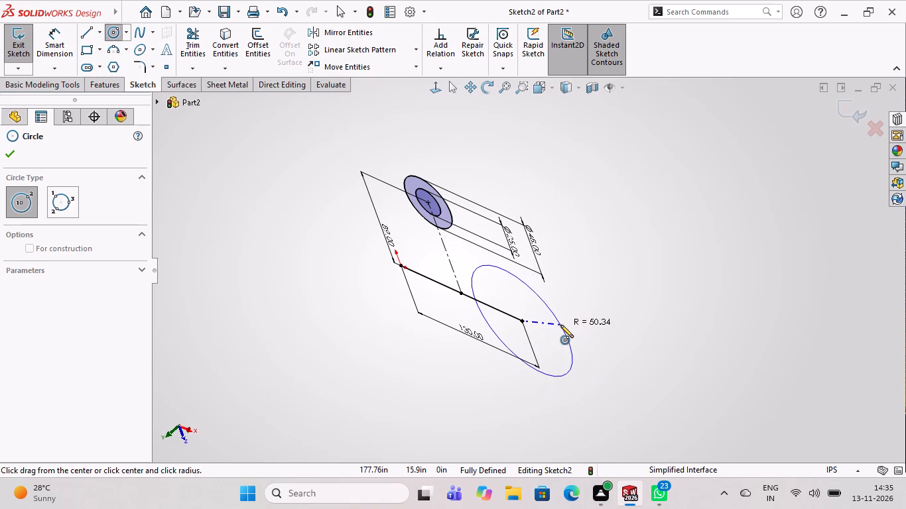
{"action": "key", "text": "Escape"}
Examine the base sketch's circles, centerline and base line from several angled orientations, finishing close to the Top view.
{"action": "middle_click_drag", "start_coordinate": [546, 344], "coordinate": [556, 340]}
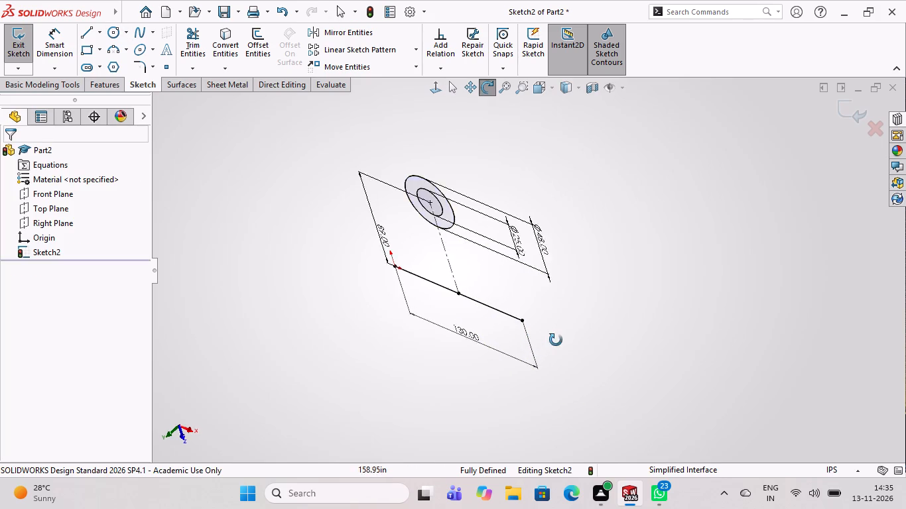
{"action": "middle_click_drag", "start_coordinate": [556, 340], "coordinate": [594, 286]}
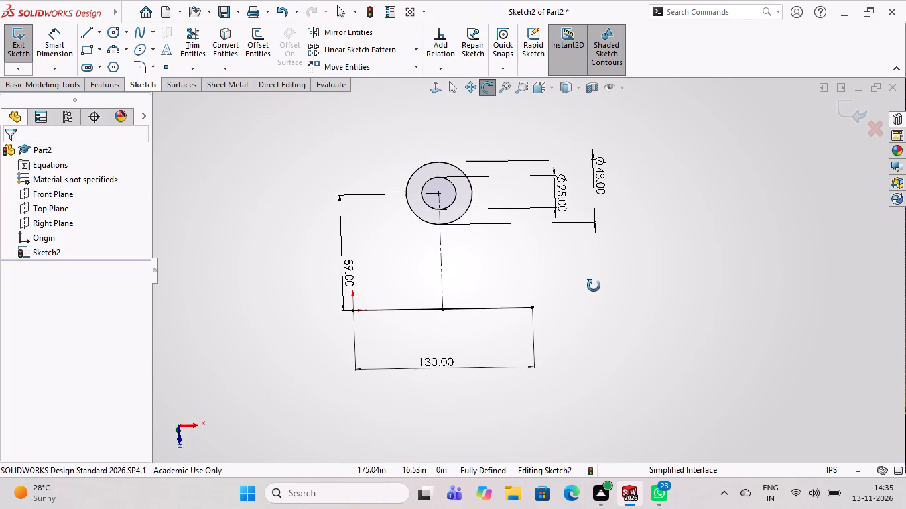
{"action": "middle_click_drag", "start_coordinate": [594, 286], "coordinate": [592, 225]}
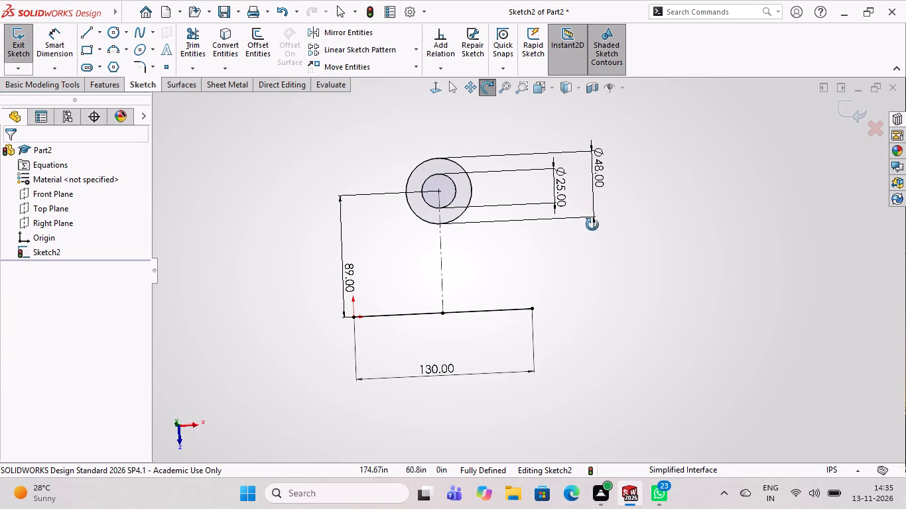
{"action": "middle_click_drag", "start_coordinate": [592, 225], "coordinate": [611, 308]}
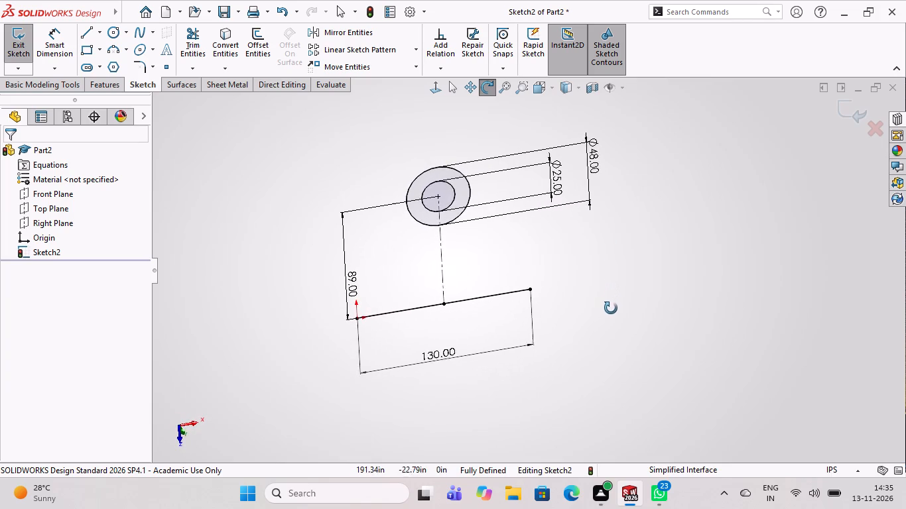
{"action": "middle_click_drag", "start_coordinate": [611, 308], "coordinate": [595, 290]}
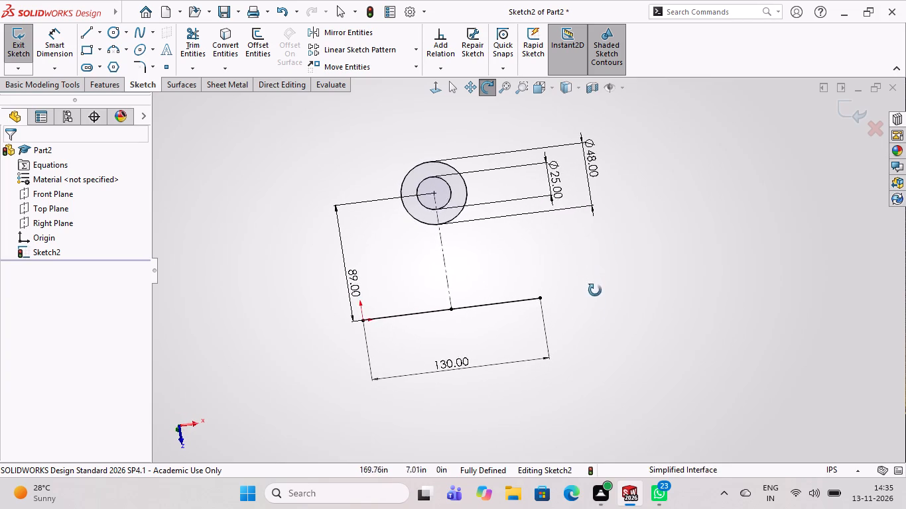
{"action": "middle_click_drag", "start_coordinate": [595, 290], "coordinate": [600, 313]}
{"action": "middle_click_drag", "start_coordinate": [521, 313], "coordinate": [450, 353]}
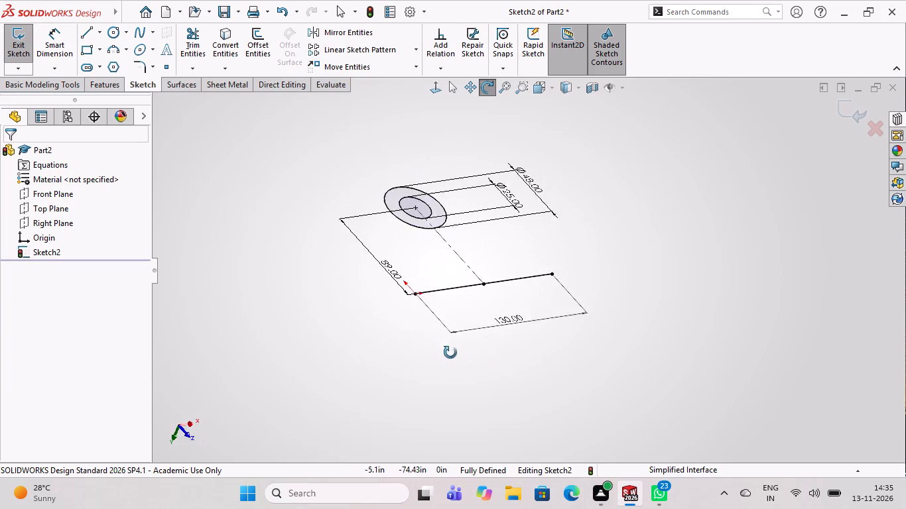
{"action": "middle_click_drag", "start_coordinate": [450, 353], "coordinate": [503, 310]}
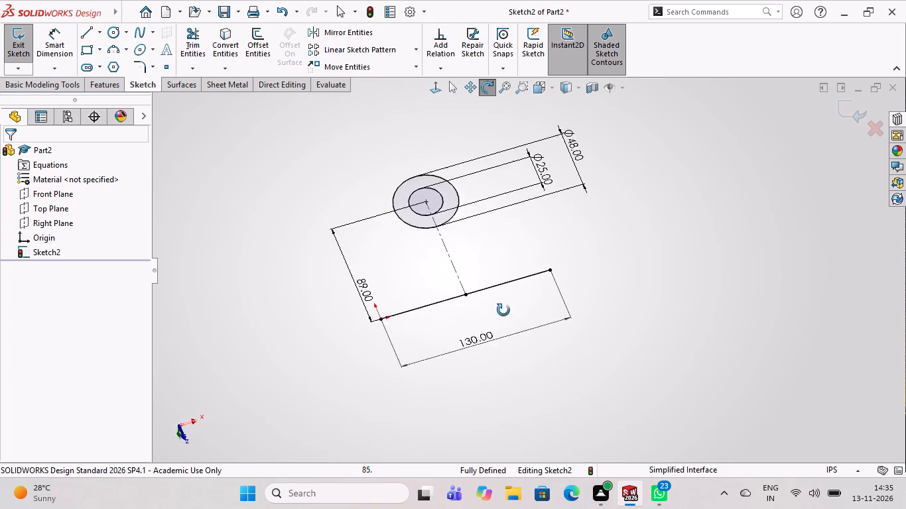
{"action": "middle_click_drag", "start_coordinate": [503, 310], "coordinate": [462, 311]}
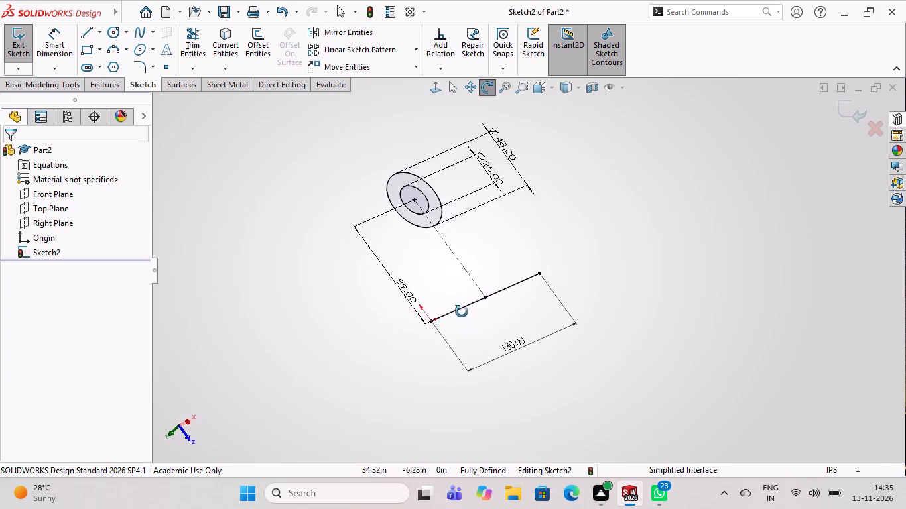
{"action": "middle_click_drag", "start_coordinate": [462, 311], "coordinate": [536, 243]}
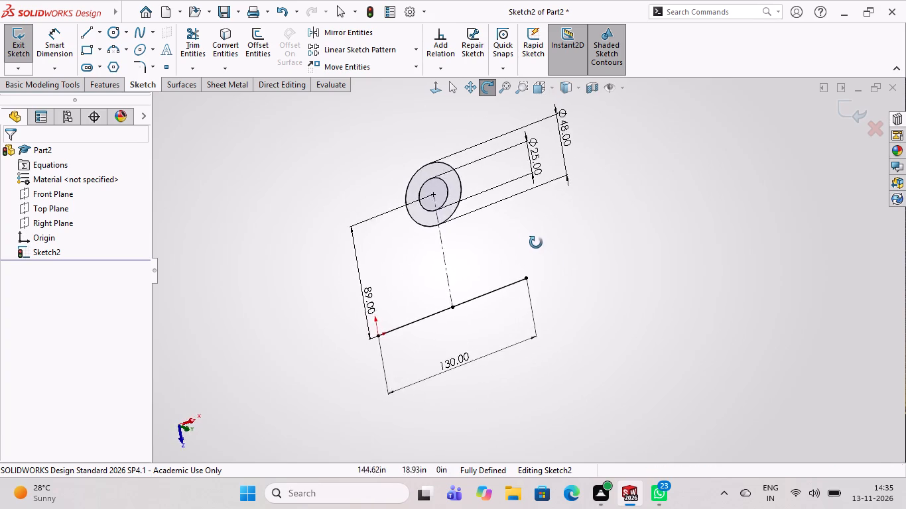
{"action": "middle_click_drag", "start_coordinate": [536, 243], "coordinate": [487, 194]}
{"action": "scroll", "coordinate": [533, 239], "scroll_direction": "up", "scroll_amount": 1}
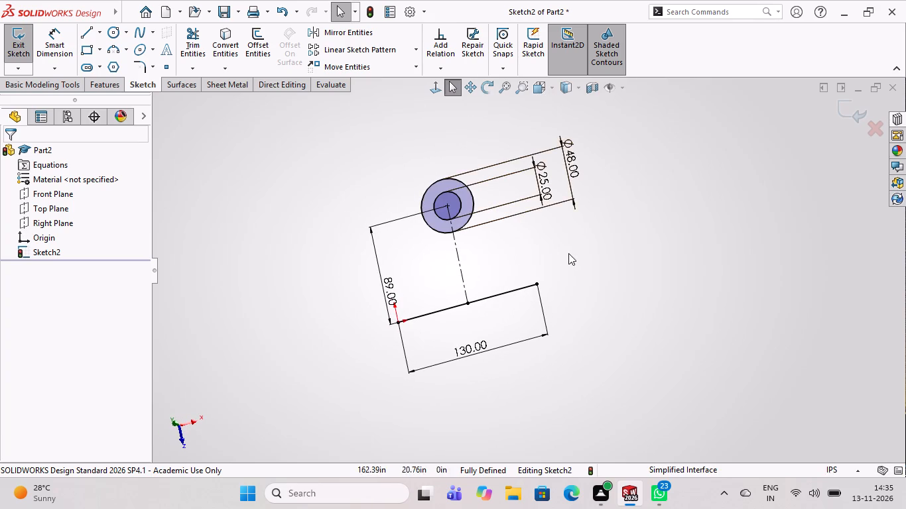
{"action": "middle_click_drag", "start_coordinate": [570, 253], "coordinate": [592, 327]}
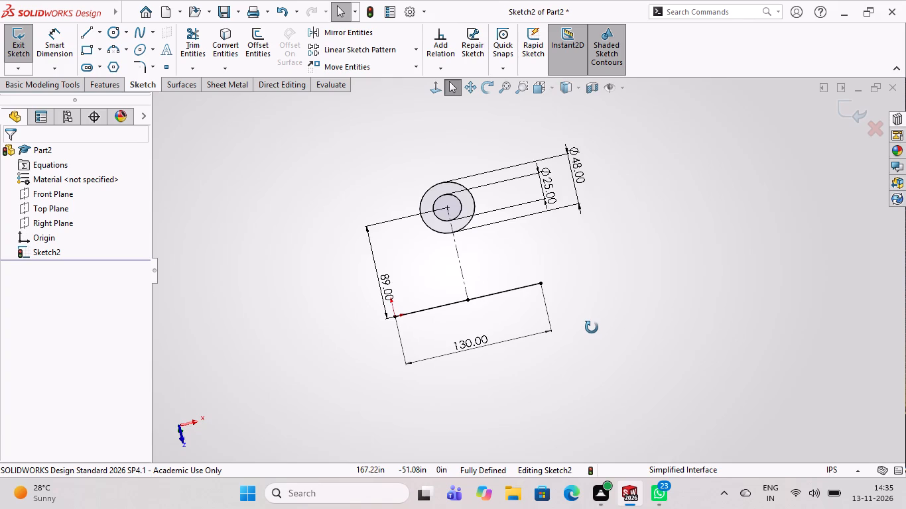
{"action": "middle_click_drag", "start_coordinate": [592, 327], "coordinate": [582, 334]}
{"action": "middle_click_drag", "start_coordinate": [461, 350], "coordinate": [450, 356]}
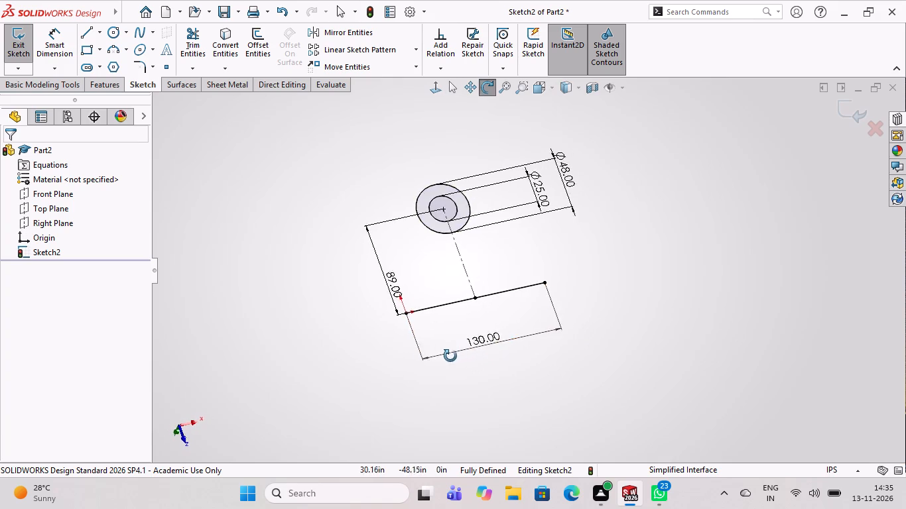
{"action": "middle_click_drag", "start_coordinate": [450, 356], "coordinate": [436, 357]}
{"action": "scroll", "coordinate": [422, 162], "scroll_direction": "up", "scroll_amount": 1}
{"action": "middle_click_drag", "start_coordinate": [427, 134], "coordinate": [485, 165]}
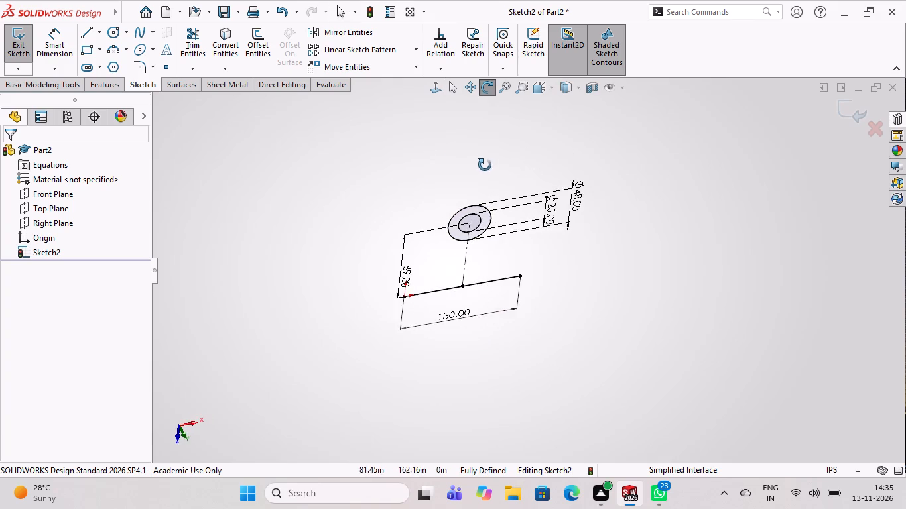
{"action": "middle_click_drag", "start_coordinate": [485, 165], "coordinate": [478, 71]}
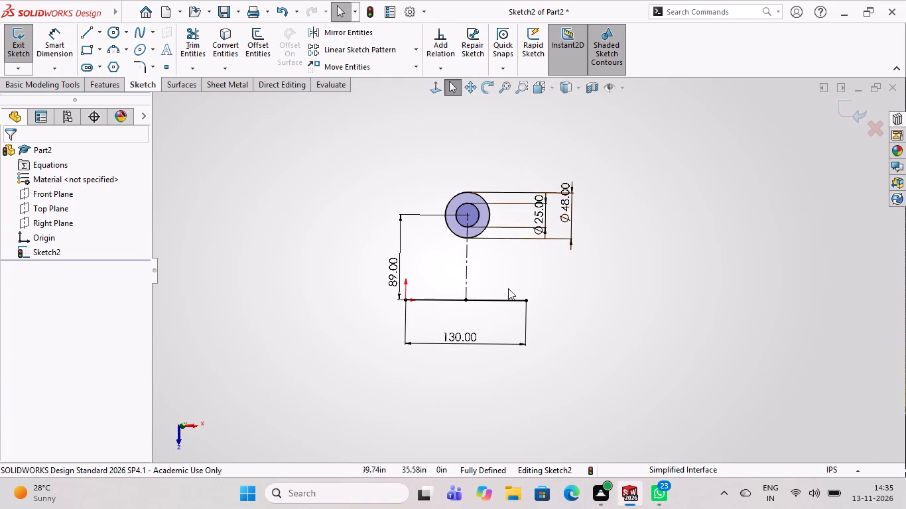
{"action": "scroll", "coordinate": [522, 307], "scroll_direction": "down", "scroll_amount": 3}
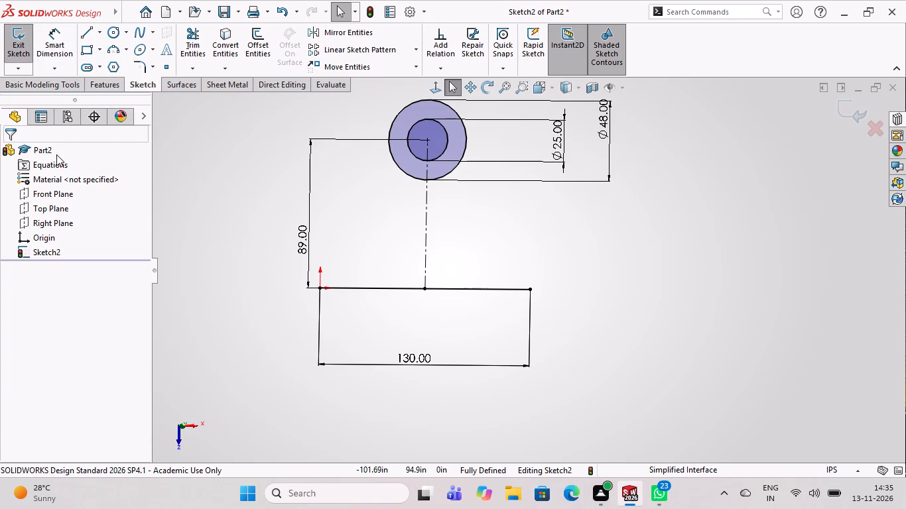
Exit the base sketch containing the two concentric circles and the 130 base line.
{"action": "left_click", "coordinate": [73, 209]}
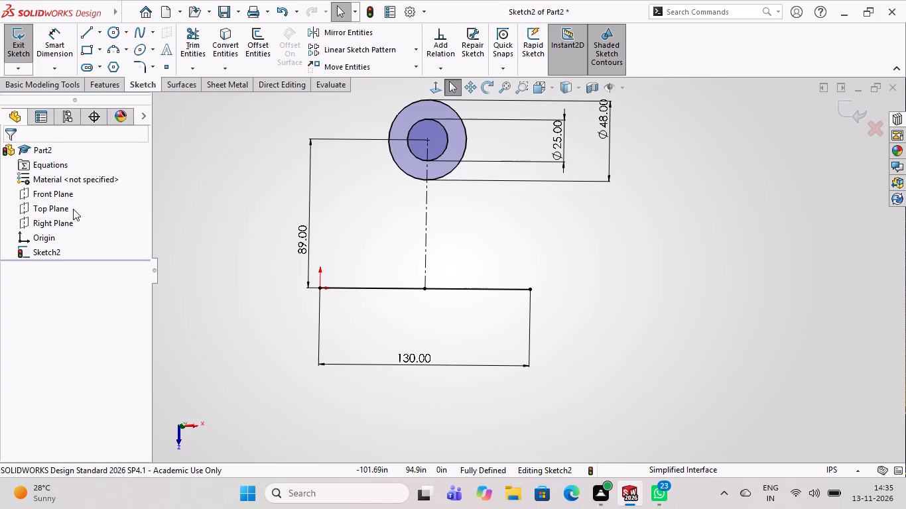
{"action": "left_click", "coordinate": [40, 202]}
{"action": "left_click", "coordinate": [40, 205]}
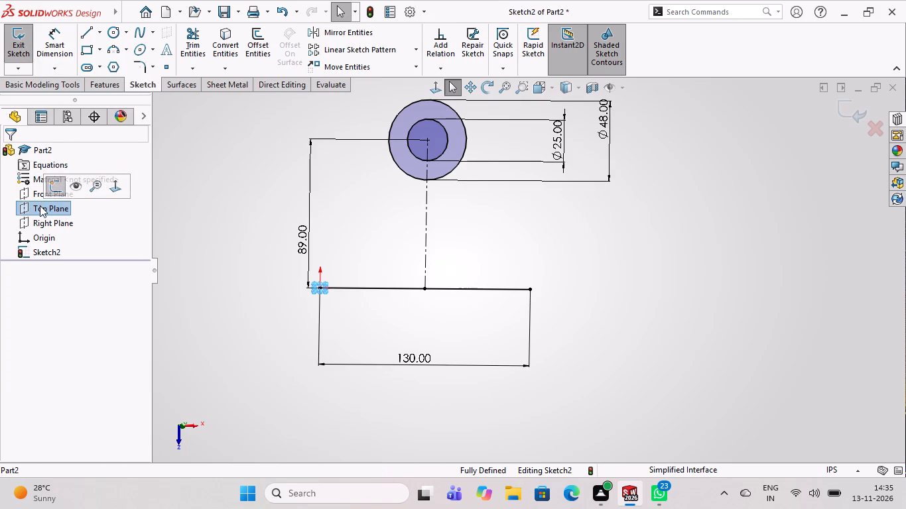
{"action": "left_click", "coordinate": [40, 205]}
{"action": "key", "text": "Escape"}
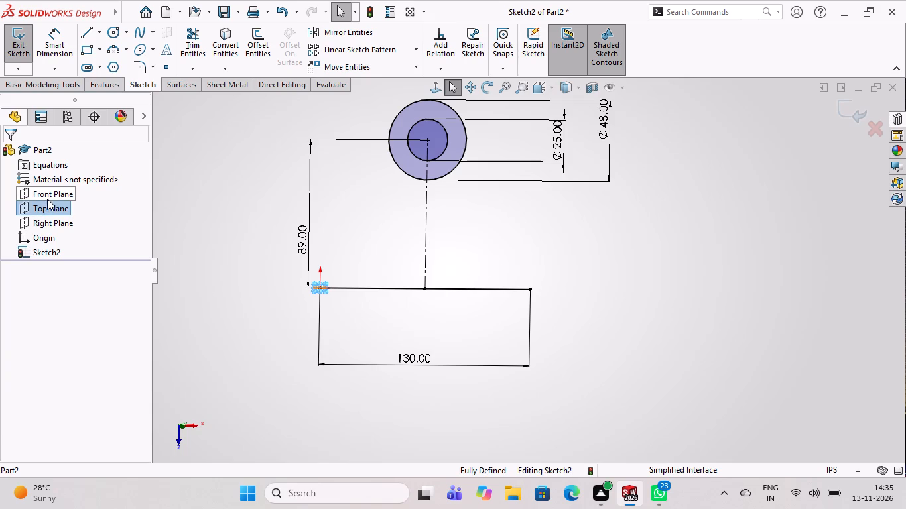
{"action": "key", "text": "Escape"}
{"action": "left_click", "coordinate": [6, 48]}
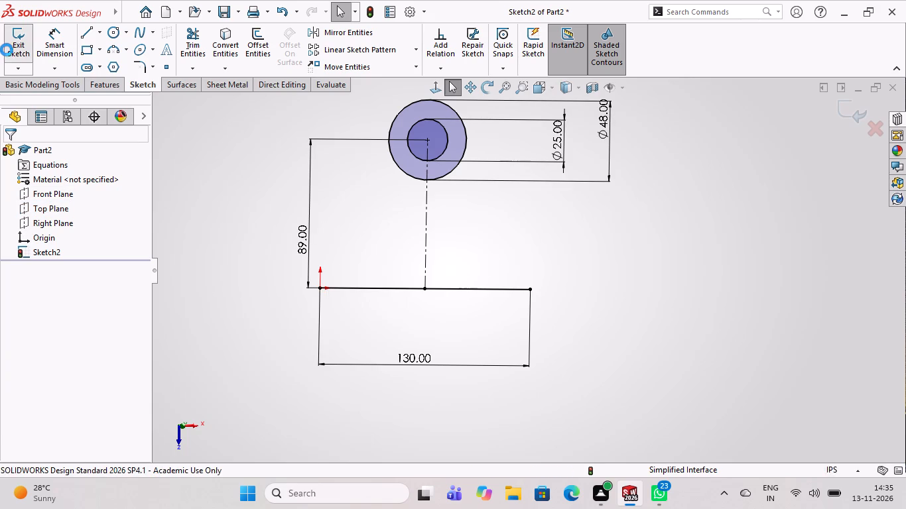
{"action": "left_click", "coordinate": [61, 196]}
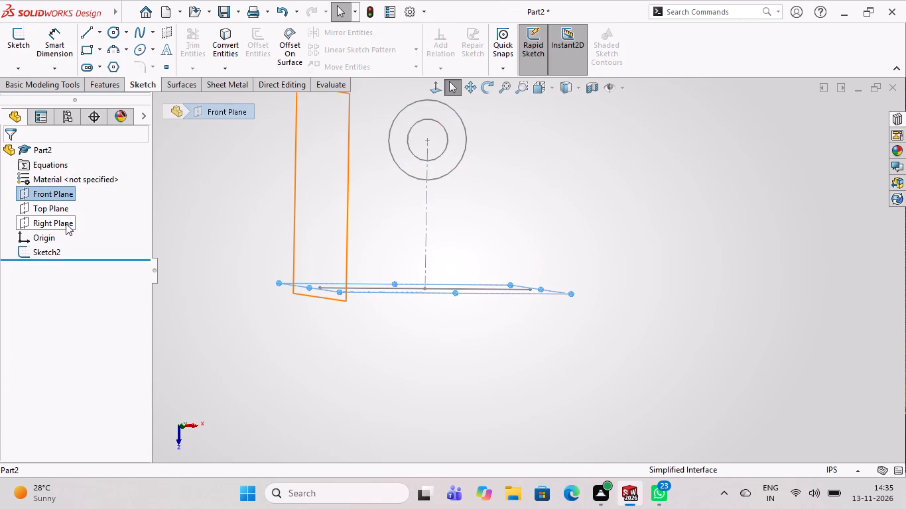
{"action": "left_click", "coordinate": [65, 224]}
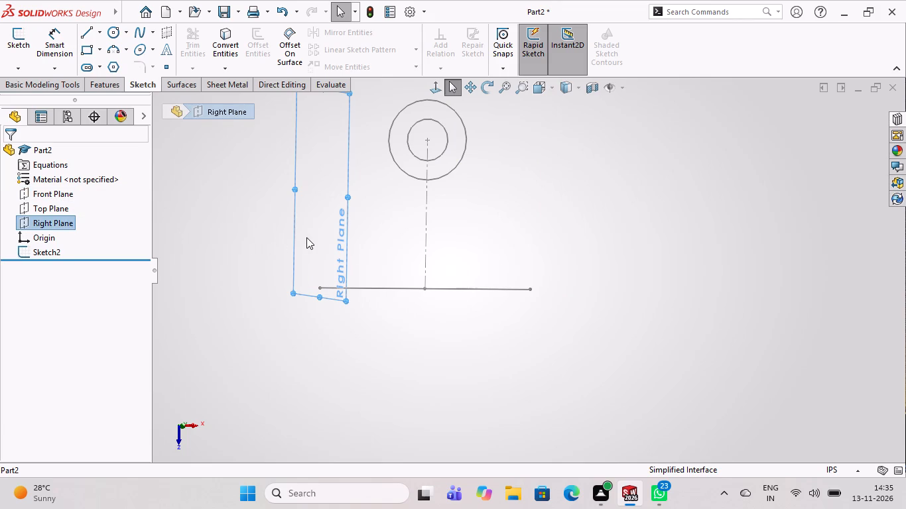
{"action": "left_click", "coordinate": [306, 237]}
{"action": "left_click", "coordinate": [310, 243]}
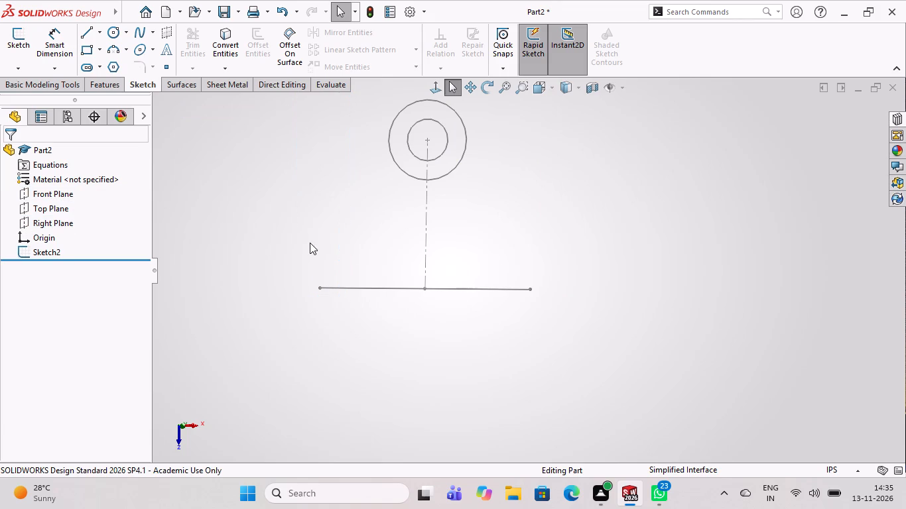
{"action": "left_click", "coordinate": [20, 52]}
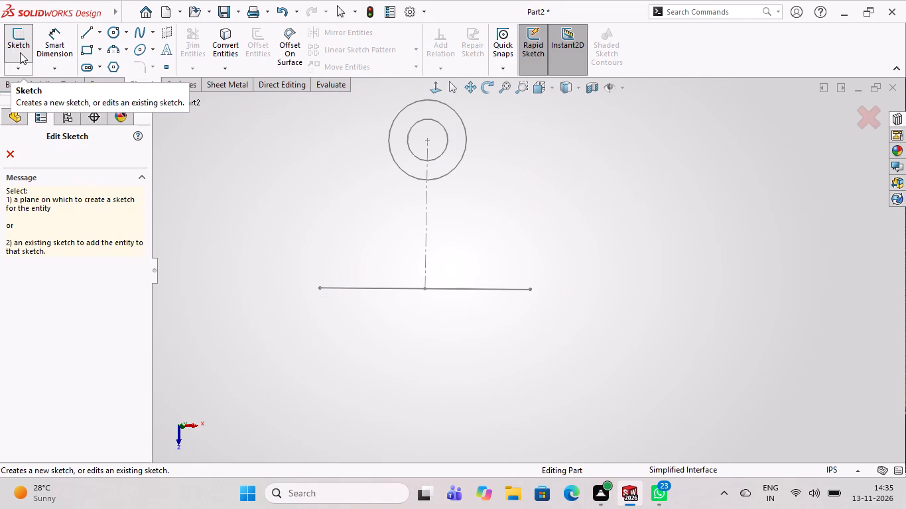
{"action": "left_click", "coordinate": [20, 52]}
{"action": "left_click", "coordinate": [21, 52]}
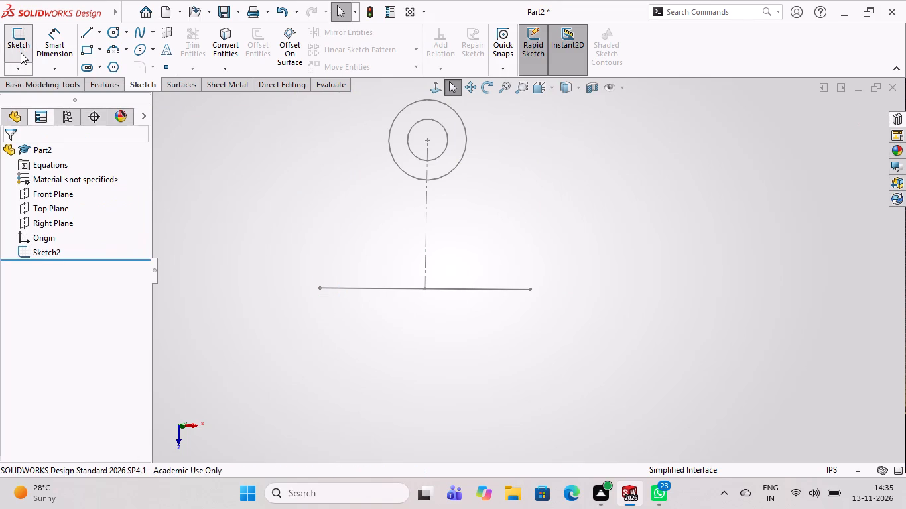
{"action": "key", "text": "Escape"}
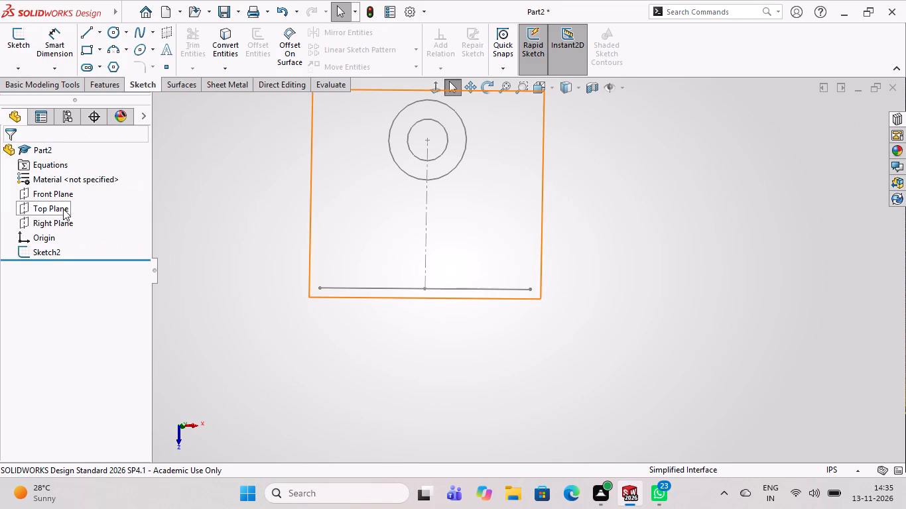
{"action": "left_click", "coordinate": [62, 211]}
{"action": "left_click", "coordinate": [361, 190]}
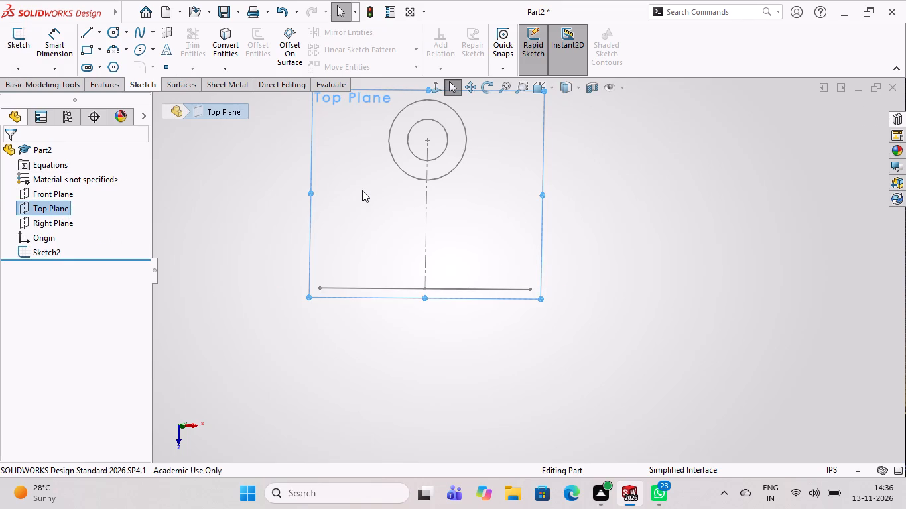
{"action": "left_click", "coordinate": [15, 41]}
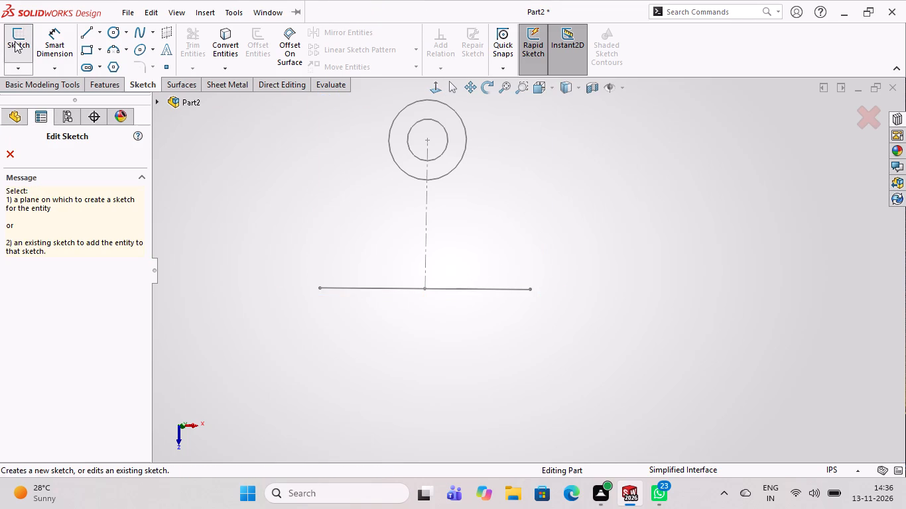
Undo the sketch exit to resume editing the base sketch with the concentric circles and base line.
{"action": "key", "text": "ctrl+z"}
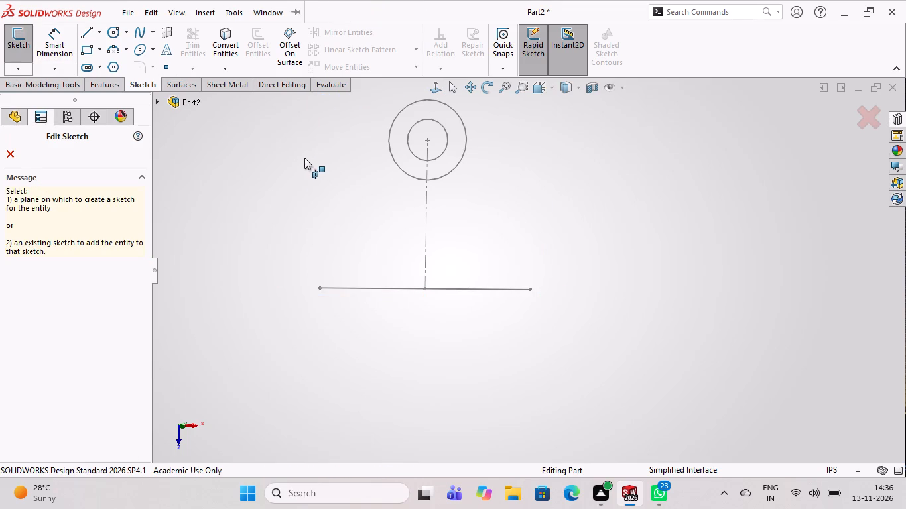
{"action": "key", "text": "ctrl+z"}
Examine the base sketch's concentric circles, centerline and dimensions, both close up and as a whole.
{"action": "scroll", "coordinate": [476, 200], "scroll_direction": "down", "scroll_amount": 2}
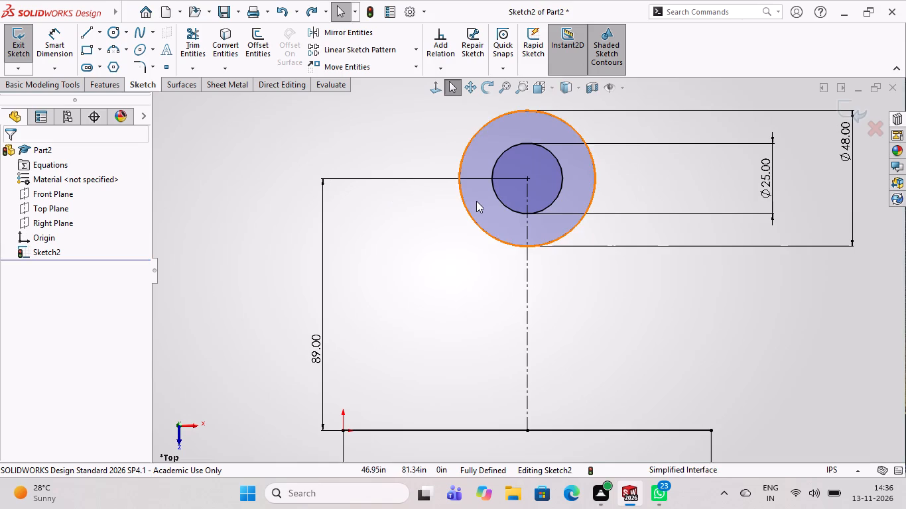
{"action": "scroll", "coordinate": [476, 201], "scroll_direction": "down", "scroll_amount": 1}
{"action": "scroll", "coordinate": [476, 203], "scroll_direction": "up", "scroll_amount": 7}
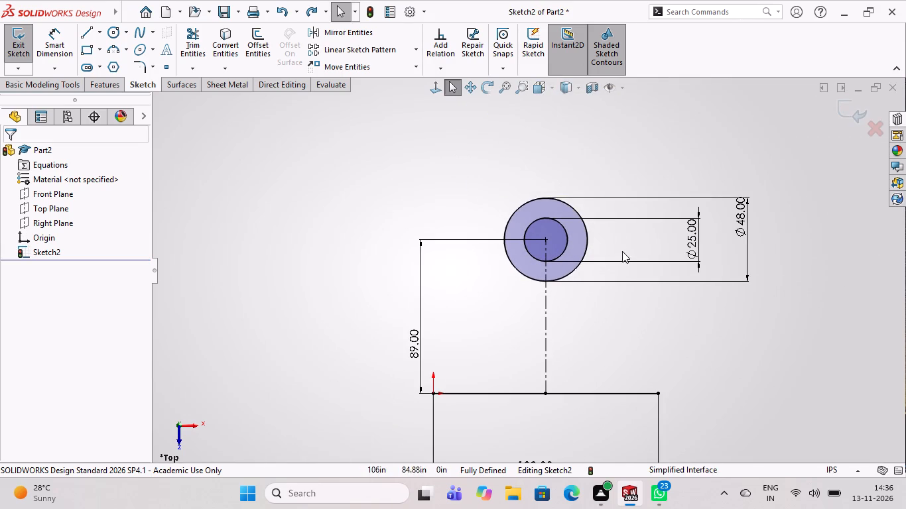
{"action": "scroll", "coordinate": [619, 318], "scroll_direction": "up", "scroll_amount": 2}
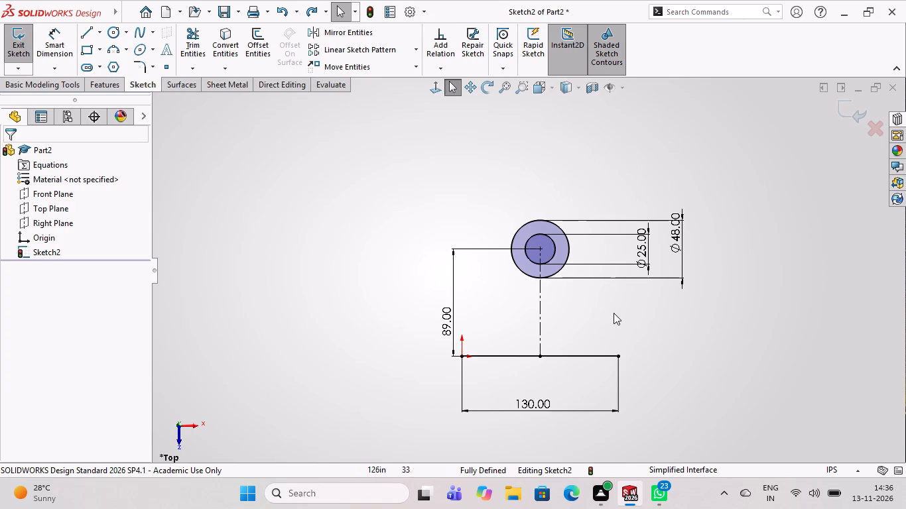
{"action": "scroll", "coordinate": [526, 247], "scroll_direction": "down", "scroll_amount": 5}
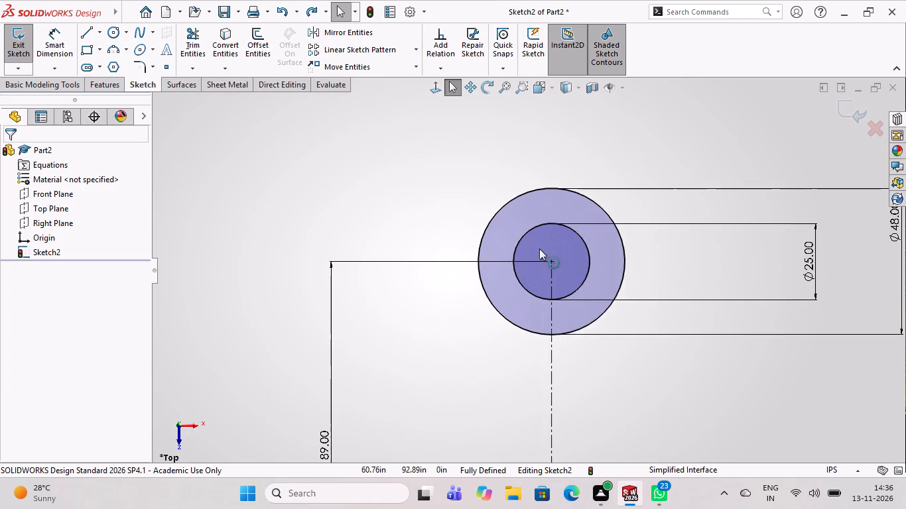
{"action": "scroll", "coordinate": [536, 243], "scroll_direction": "up", "scroll_amount": 2}
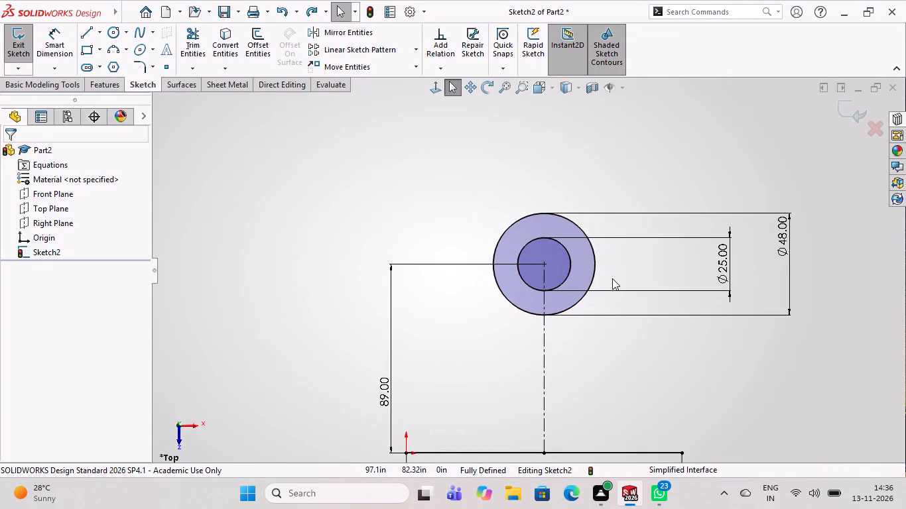
{"action": "scroll", "coordinate": [612, 278], "scroll_direction": "down", "scroll_amount": 3}
{"action": "scroll", "coordinate": [612, 278], "scroll_direction": "up", "scroll_amount": 5}
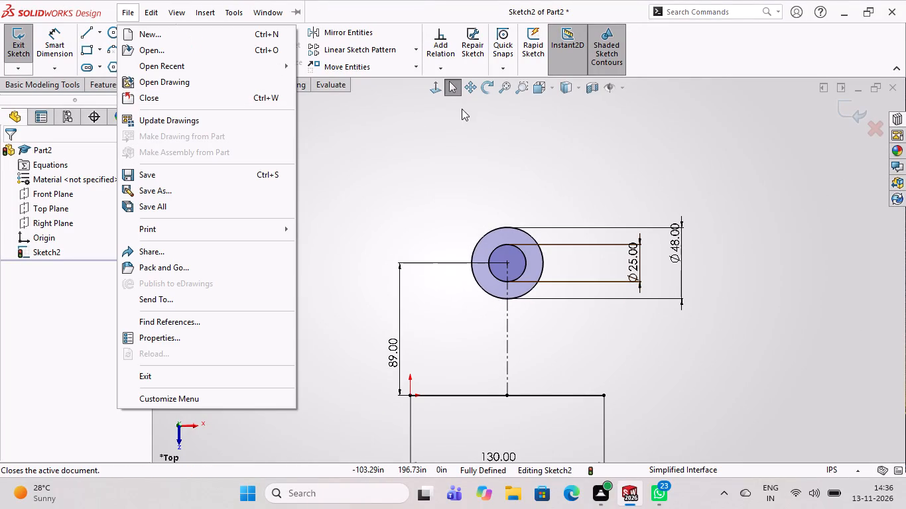
Start a linear sketch pattern in the base sketch with the X-axis as Direction 1.
{"action": "left_click", "coordinate": [360, 47]}
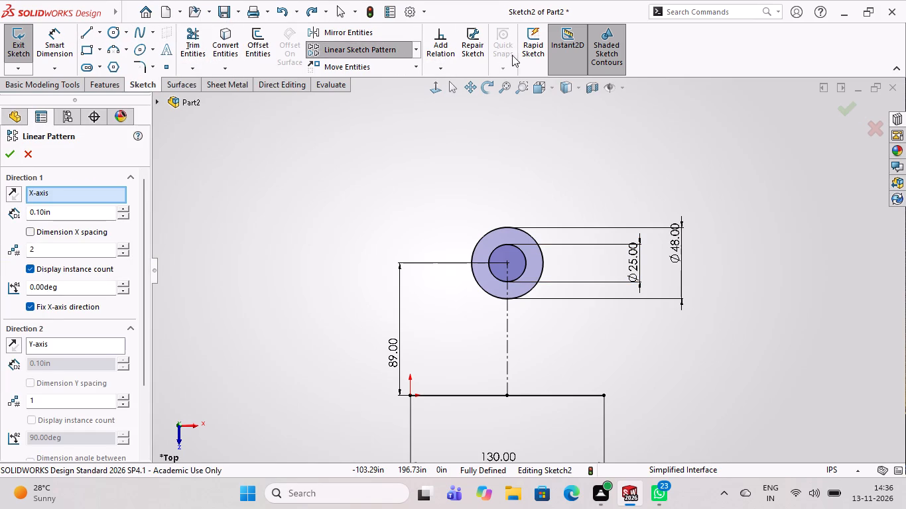
{"action": "left_click", "coordinate": [442, 64]}
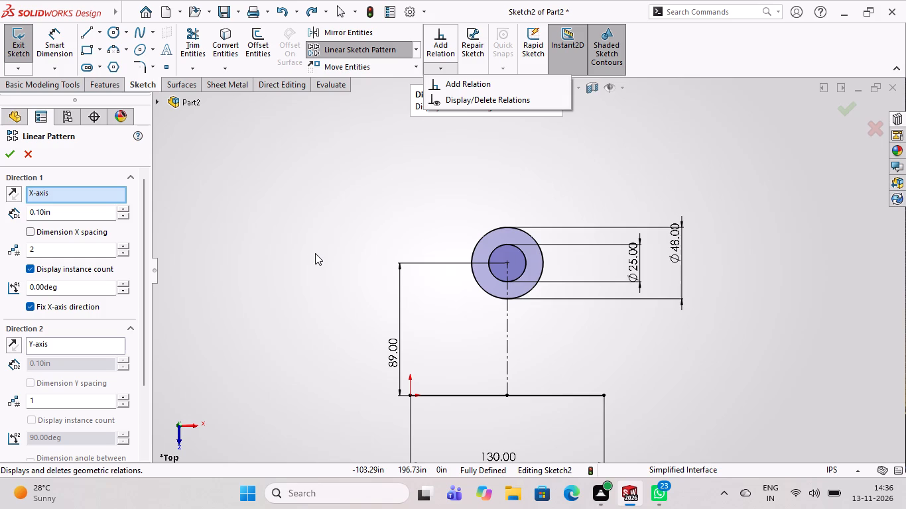
{"action": "left_click", "coordinate": [317, 238]}
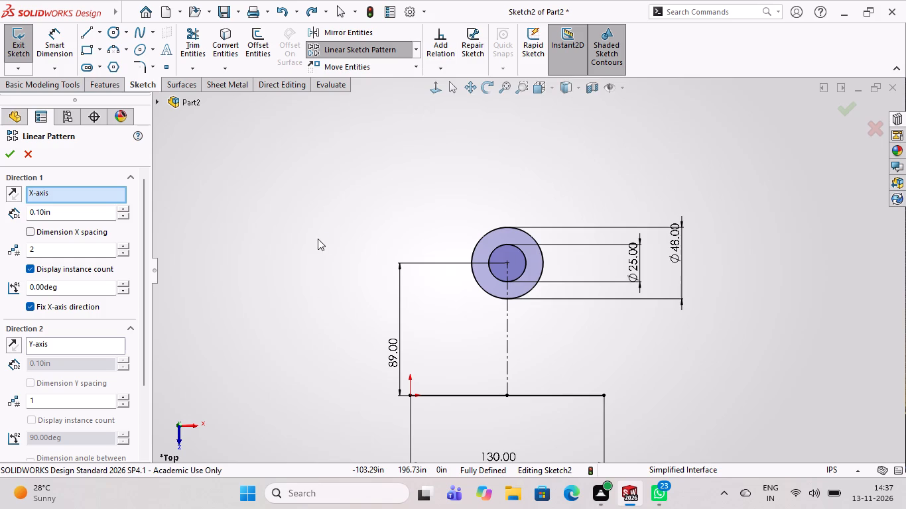
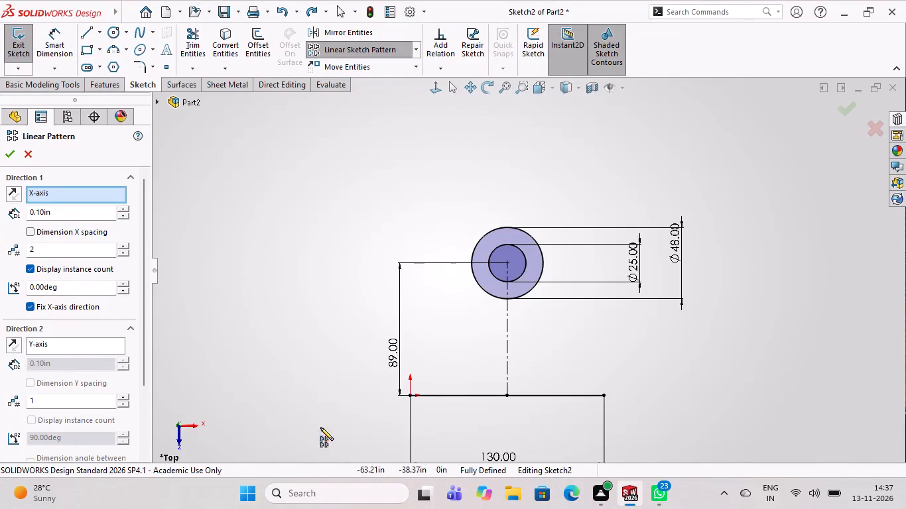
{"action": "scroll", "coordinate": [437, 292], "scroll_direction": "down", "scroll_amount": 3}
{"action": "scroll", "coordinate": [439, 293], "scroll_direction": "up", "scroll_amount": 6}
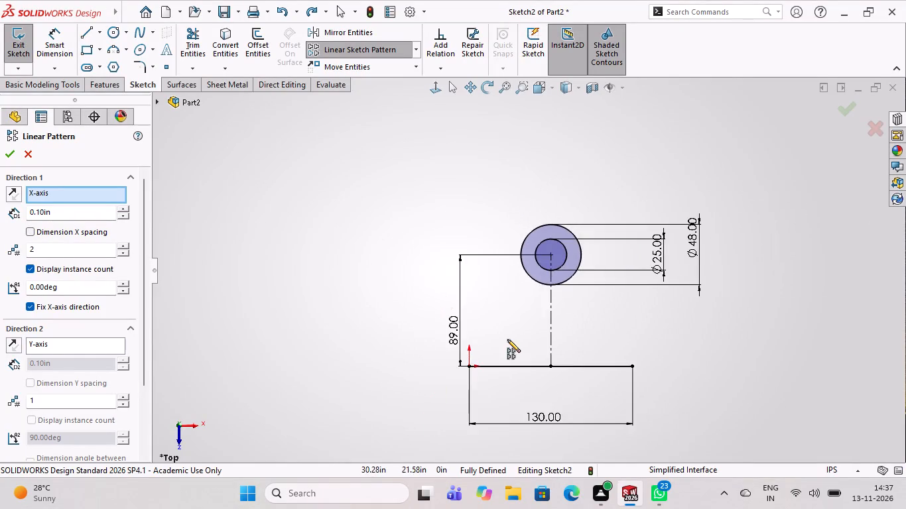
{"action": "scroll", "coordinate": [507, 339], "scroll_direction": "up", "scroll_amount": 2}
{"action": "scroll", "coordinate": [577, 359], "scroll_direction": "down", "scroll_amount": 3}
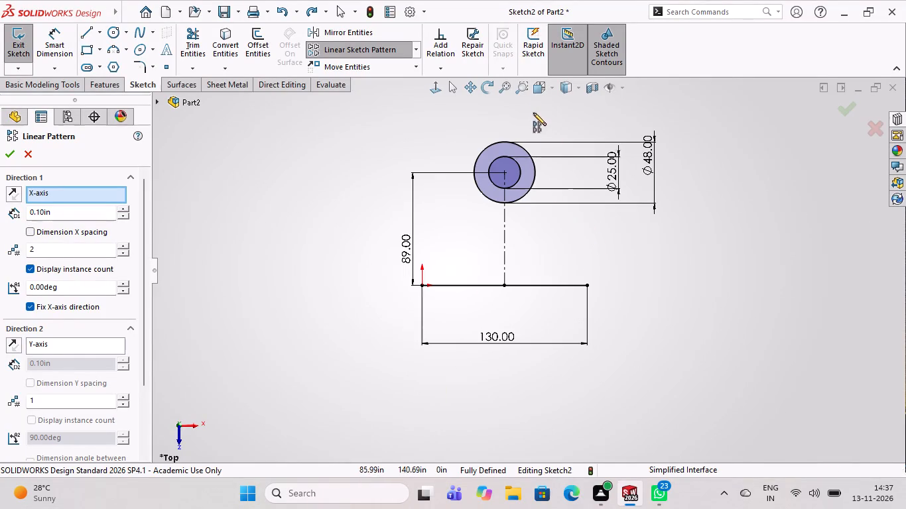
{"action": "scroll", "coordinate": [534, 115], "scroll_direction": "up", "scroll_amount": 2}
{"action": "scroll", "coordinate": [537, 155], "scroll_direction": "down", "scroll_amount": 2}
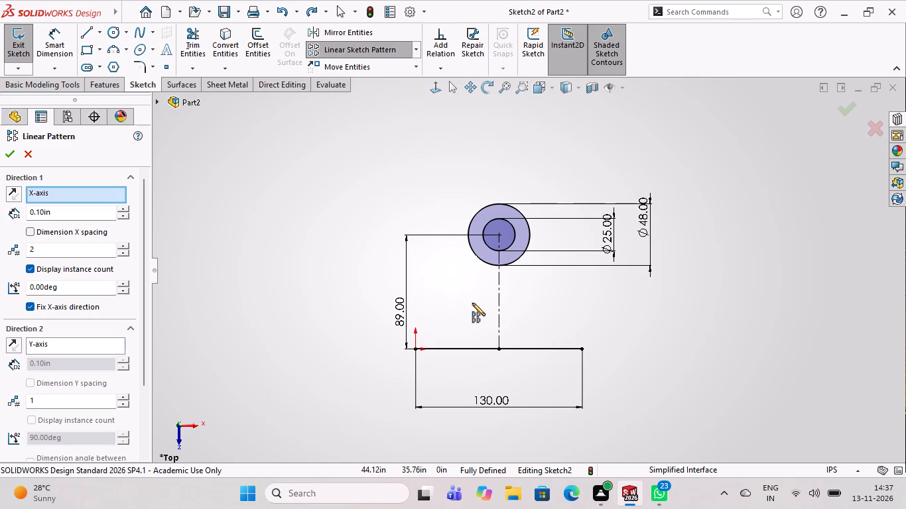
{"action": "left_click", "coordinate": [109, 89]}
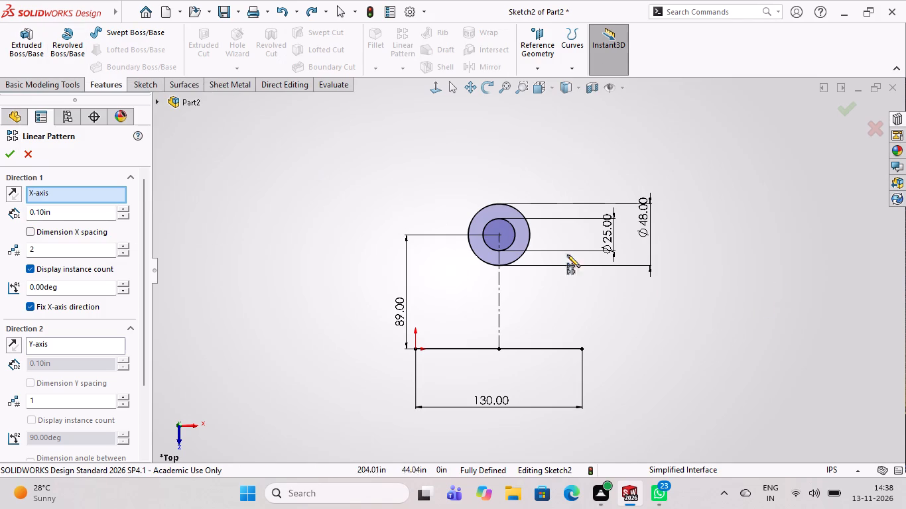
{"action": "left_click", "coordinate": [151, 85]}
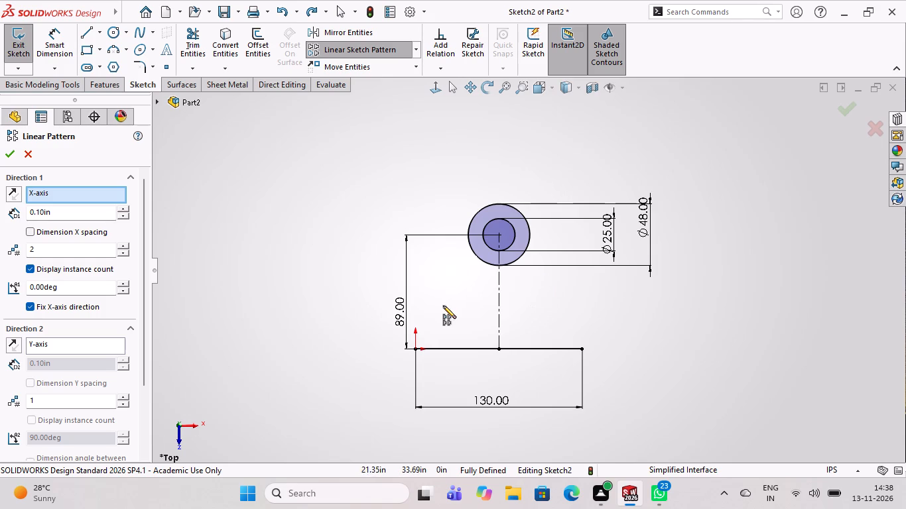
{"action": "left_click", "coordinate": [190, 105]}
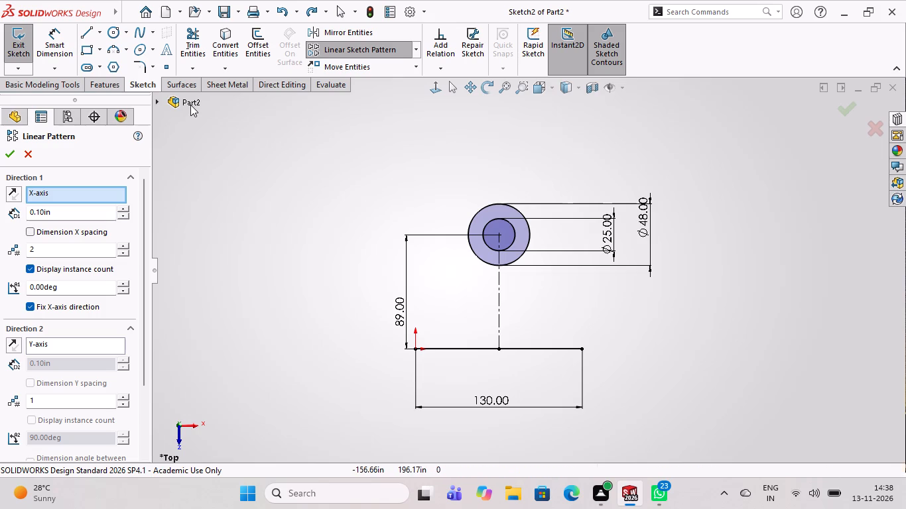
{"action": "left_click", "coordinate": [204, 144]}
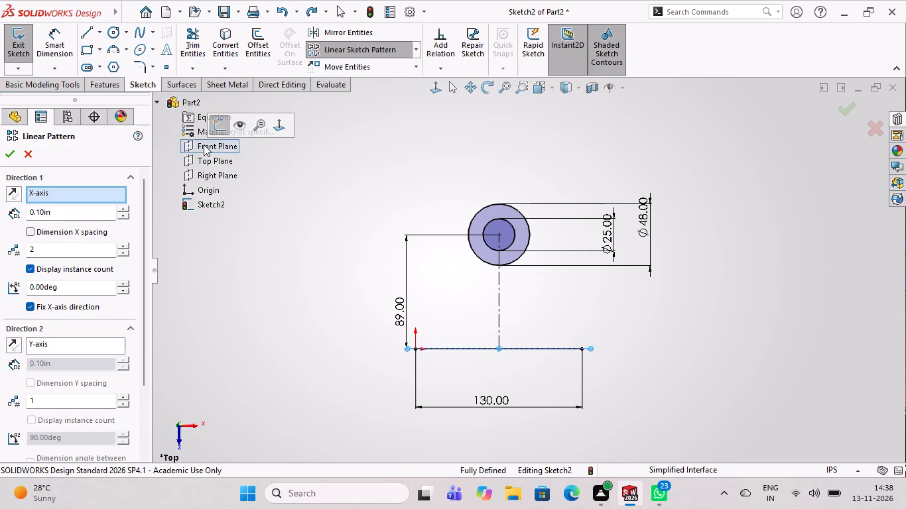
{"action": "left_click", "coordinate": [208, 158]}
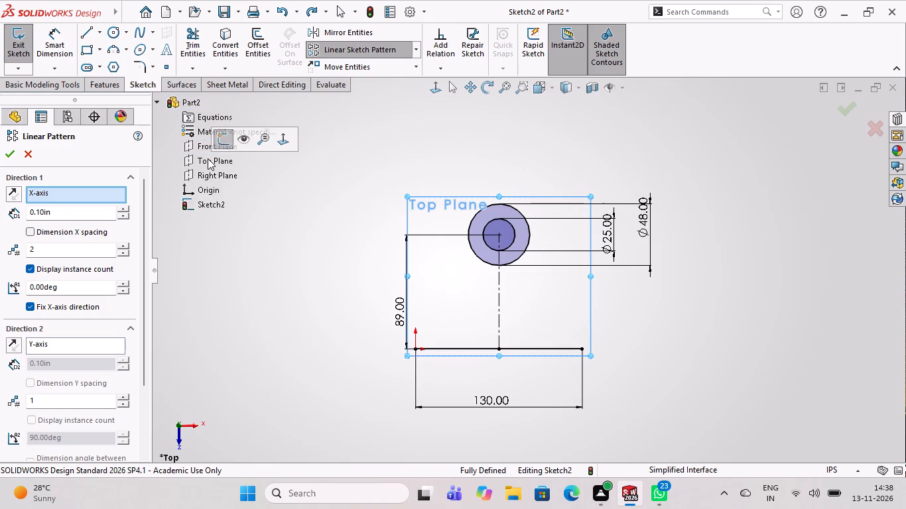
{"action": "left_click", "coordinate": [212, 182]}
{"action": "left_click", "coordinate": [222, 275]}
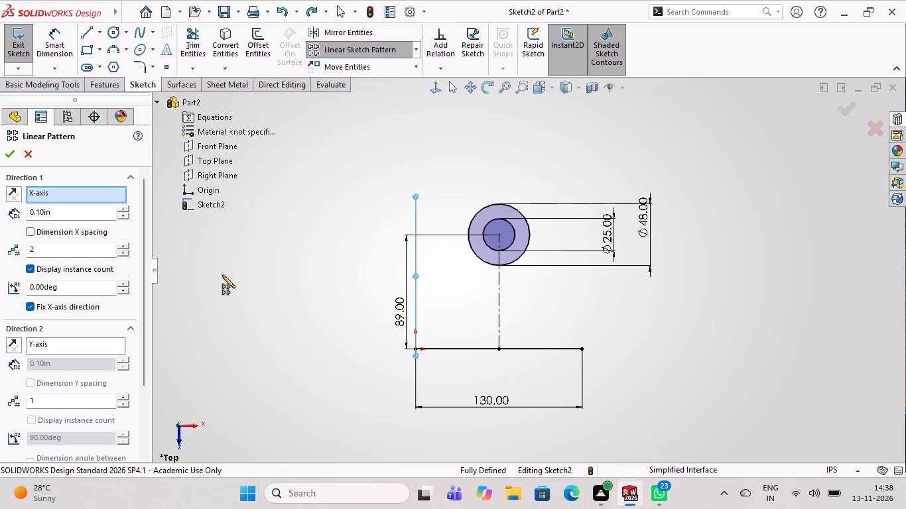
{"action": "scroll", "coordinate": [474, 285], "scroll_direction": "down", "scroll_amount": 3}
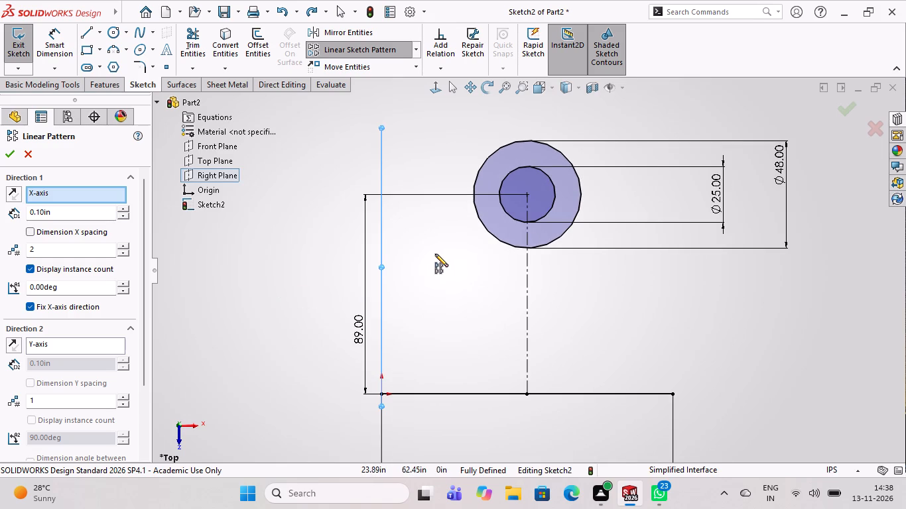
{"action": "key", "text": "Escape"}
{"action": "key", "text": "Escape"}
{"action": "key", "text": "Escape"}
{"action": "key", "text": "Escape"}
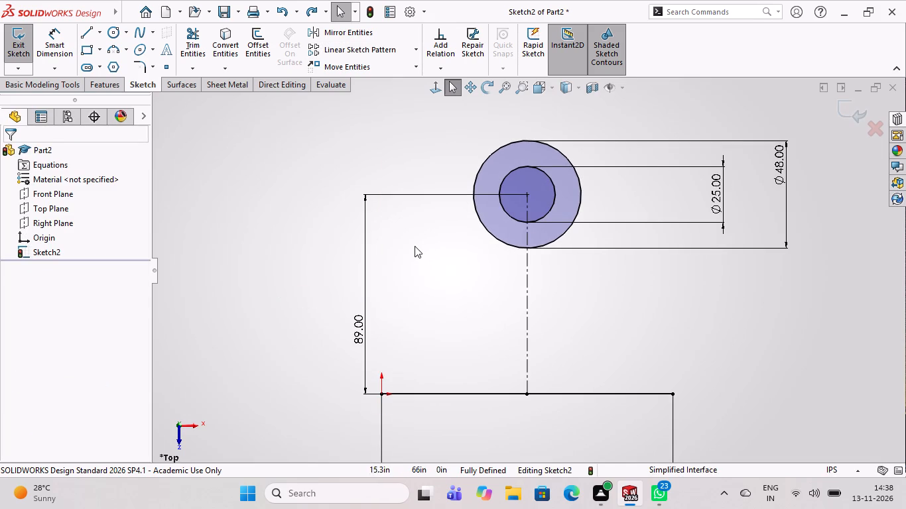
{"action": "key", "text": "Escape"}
Examine the base sketch's concentric circles, base line and dimensions, both close up and as a whole.
{"action": "scroll", "coordinate": [446, 248], "scroll_direction": "up", "scroll_amount": 4}
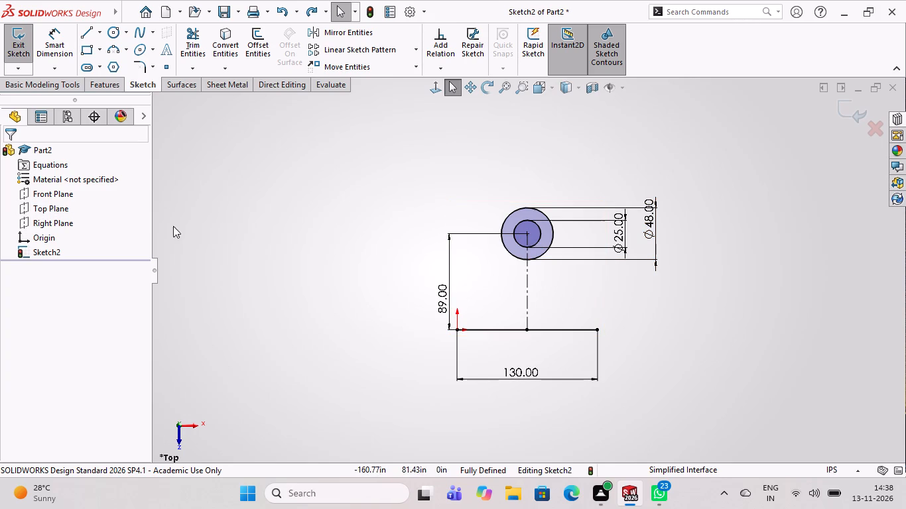
{"action": "scroll", "coordinate": [583, 316], "scroll_direction": "down", "scroll_amount": 2}
{"action": "scroll", "coordinate": [523, 144], "scroll_direction": "up", "scroll_amount": 3}
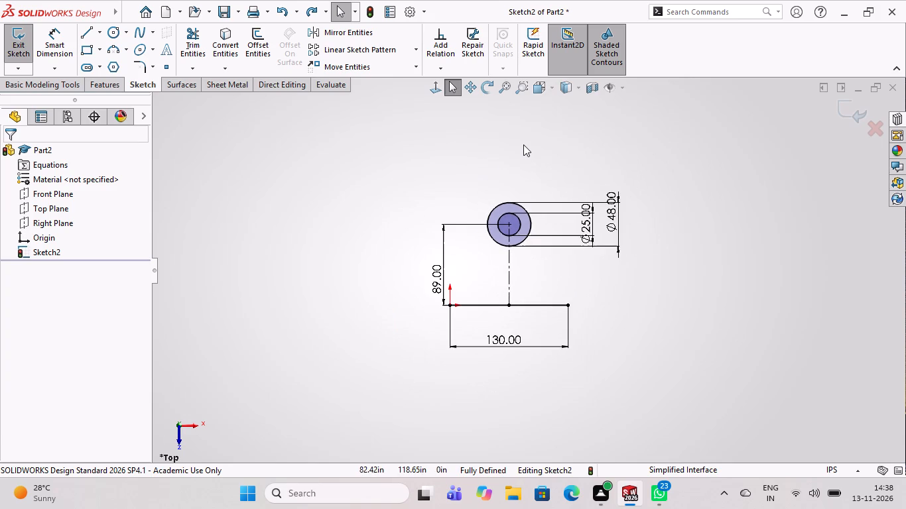
{"action": "scroll", "coordinate": [529, 183], "scroll_direction": "down", "scroll_amount": 3}
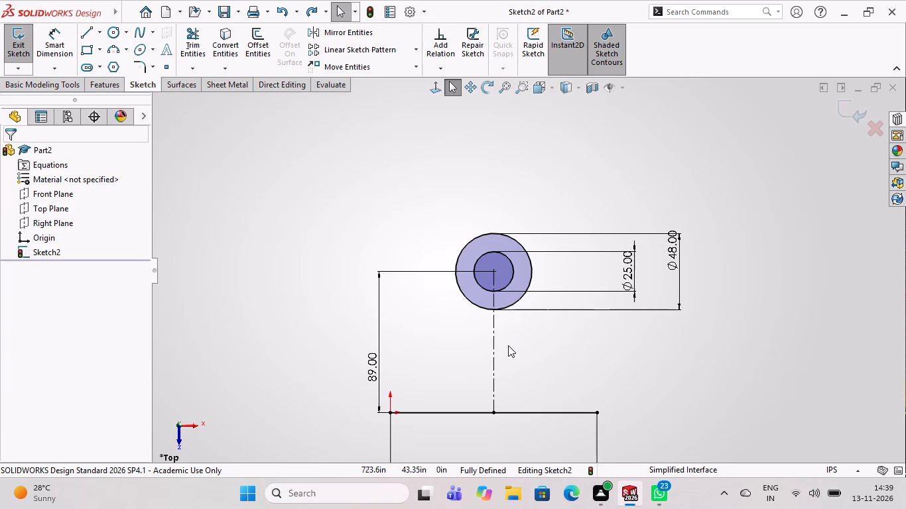
{"action": "scroll", "coordinate": [509, 347], "scroll_direction": "up", "scroll_amount": 4}
{"action": "scroll", "coordinate": [509, 347], "scroll_direction": "down", "scroll_amount": 1}
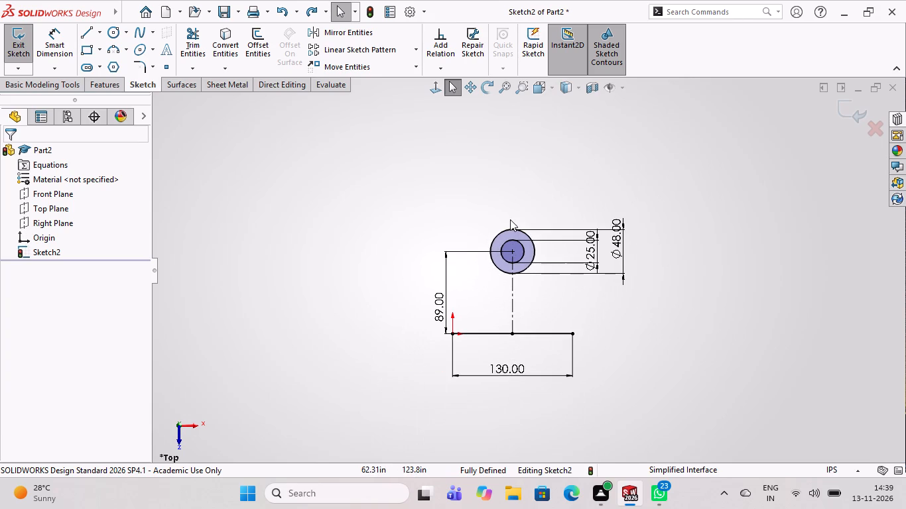
{"action": "scroll", "coordinate": [510, 219], "scroll_direction": "down", "scroll_amount": 5}
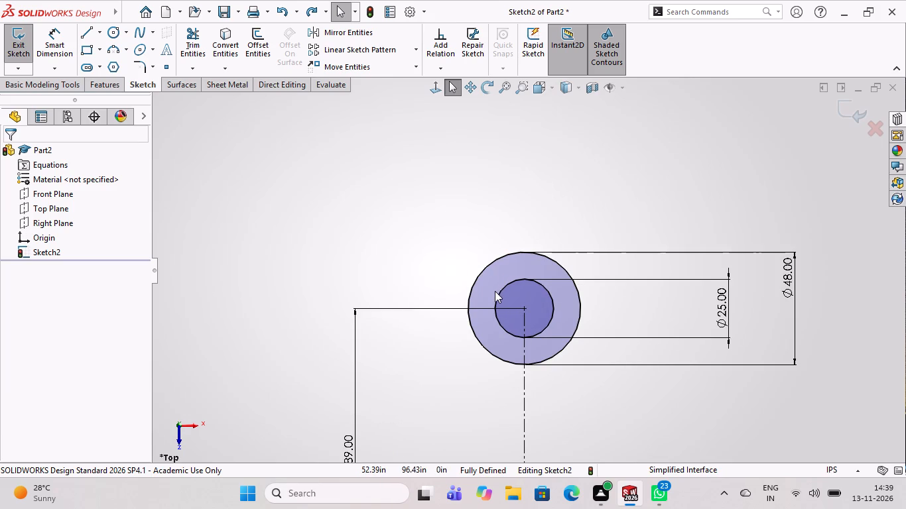
{"action": "scroll", "coordinate": [500, 300], "scroll_direction": "up", "scroll_amount": 5}
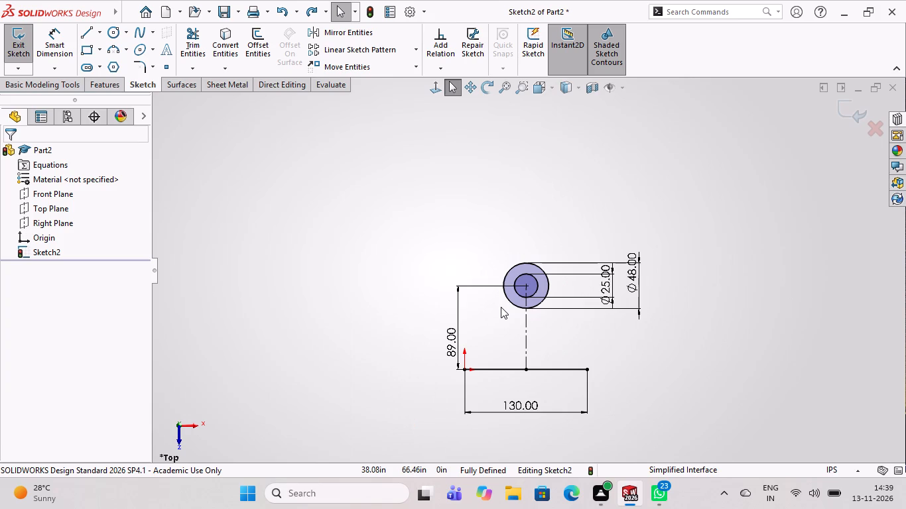
{"action": "scroll", "coordinate": [500, 313], "scroll_direction": "up", "scroll_amount": 3}
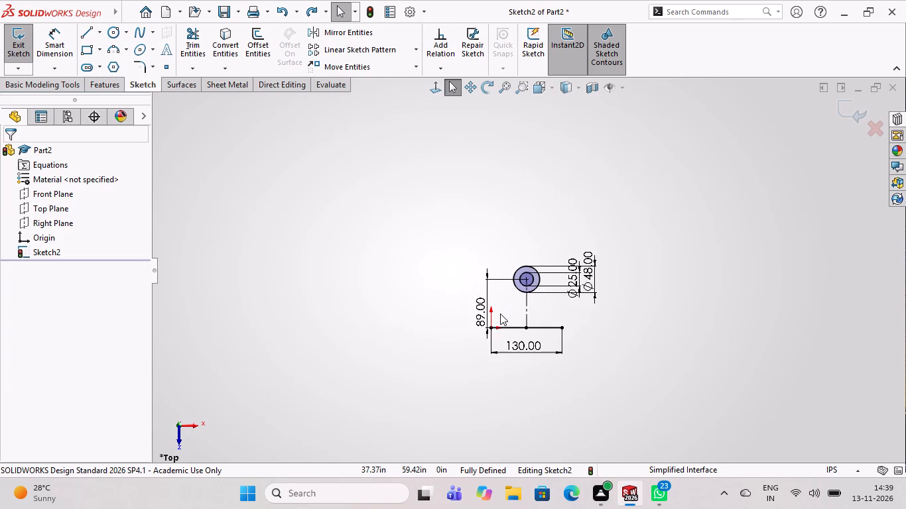
{"action": "scroll", "coordinate": [500, 313], "scroll_direction": "down", "scroll_amount": 3}
{"action": "scroll", "coordinate": [565, 201], "scroll_direction": "down", "scroll_amount": 5}
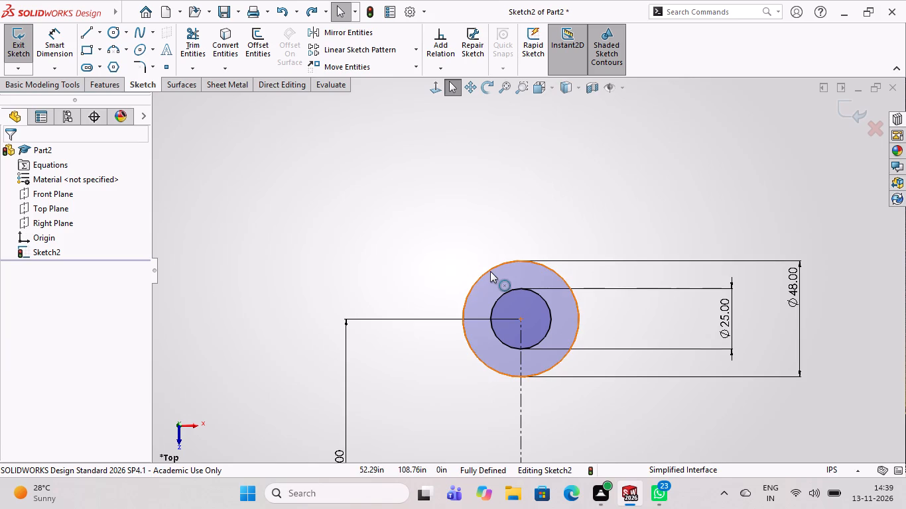
{"action": "scroll", "coordinate": [493, 276], "scroll_direction": "down", "scroll_amount": 3}
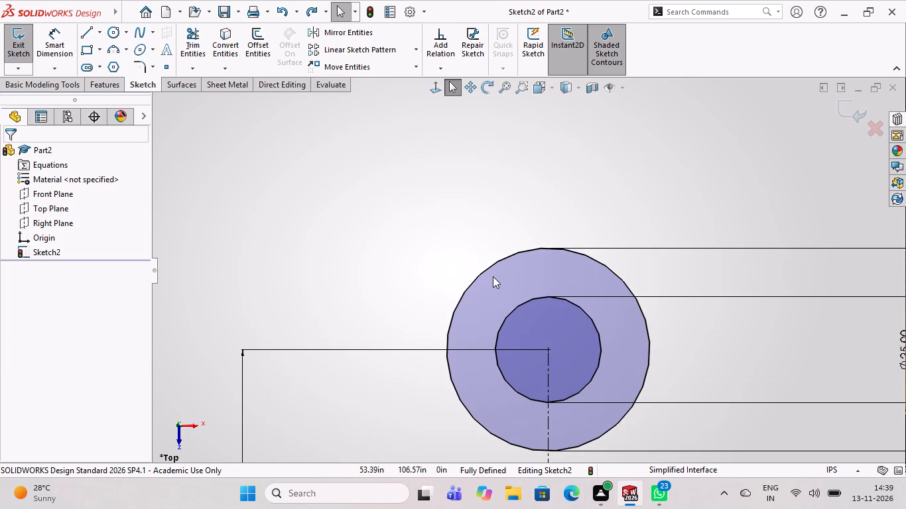
{"action": "scroll", "coordinate": [513, 314], "scroll_direction": "up", "scroll_amount": 4}
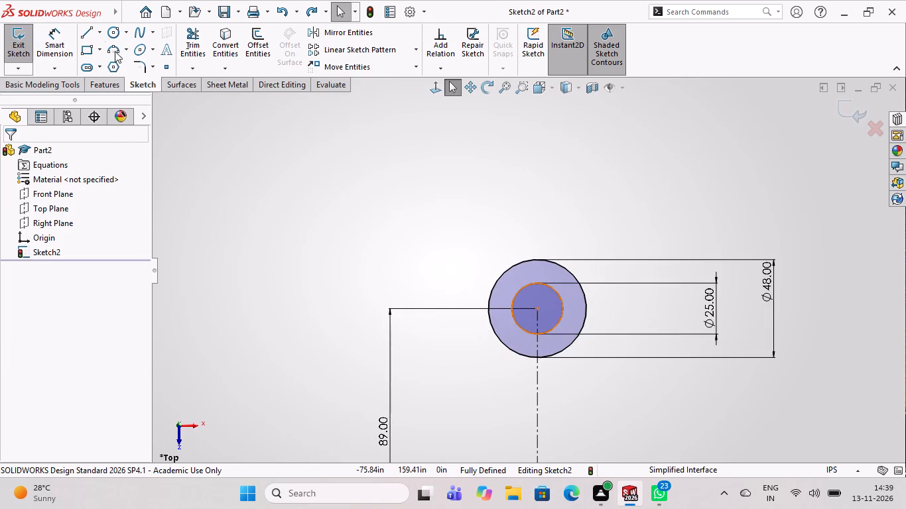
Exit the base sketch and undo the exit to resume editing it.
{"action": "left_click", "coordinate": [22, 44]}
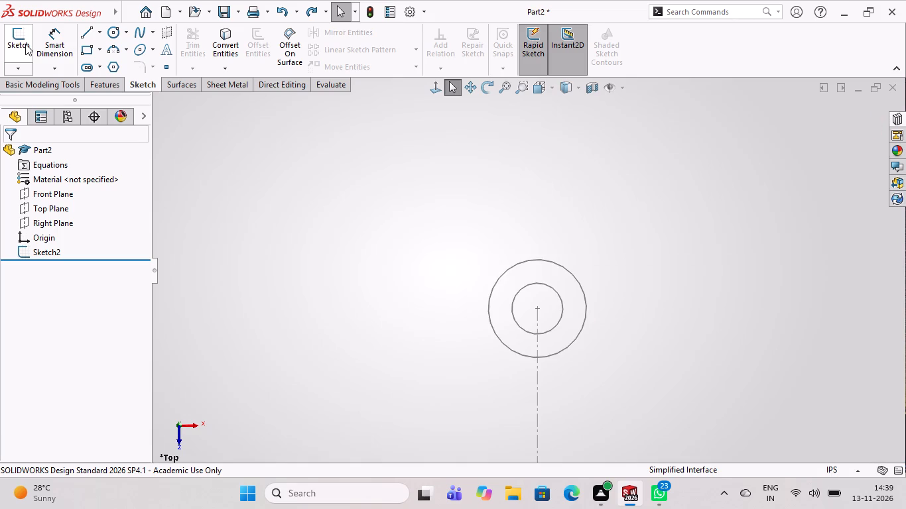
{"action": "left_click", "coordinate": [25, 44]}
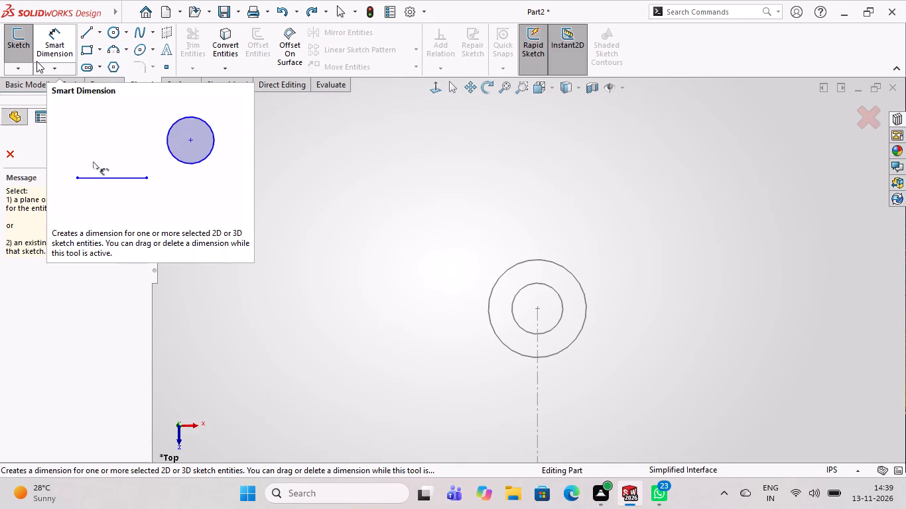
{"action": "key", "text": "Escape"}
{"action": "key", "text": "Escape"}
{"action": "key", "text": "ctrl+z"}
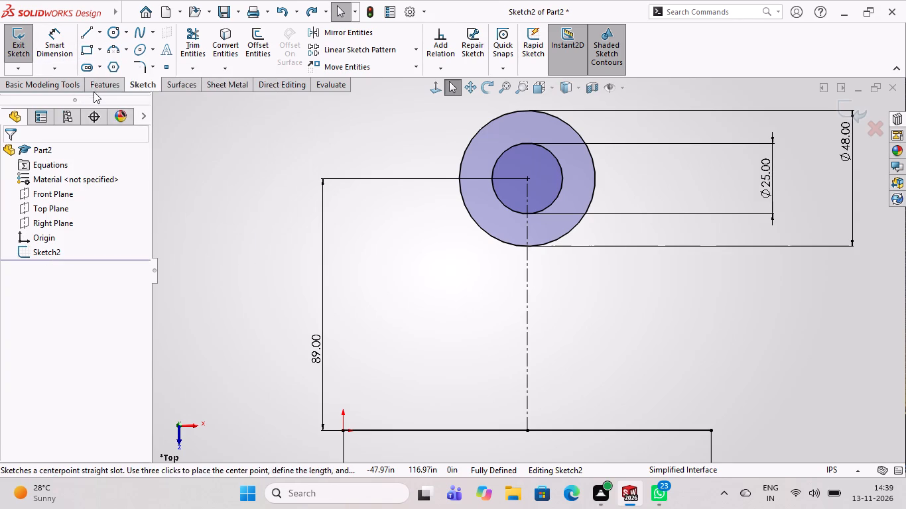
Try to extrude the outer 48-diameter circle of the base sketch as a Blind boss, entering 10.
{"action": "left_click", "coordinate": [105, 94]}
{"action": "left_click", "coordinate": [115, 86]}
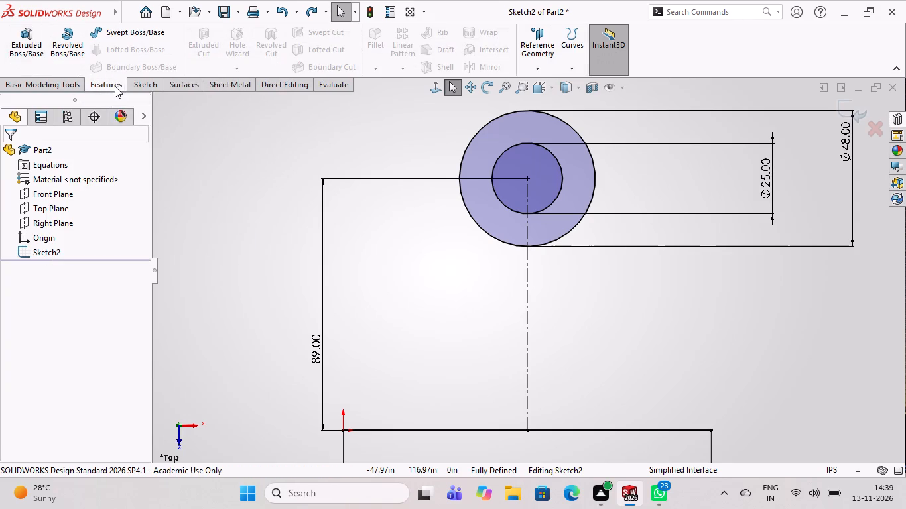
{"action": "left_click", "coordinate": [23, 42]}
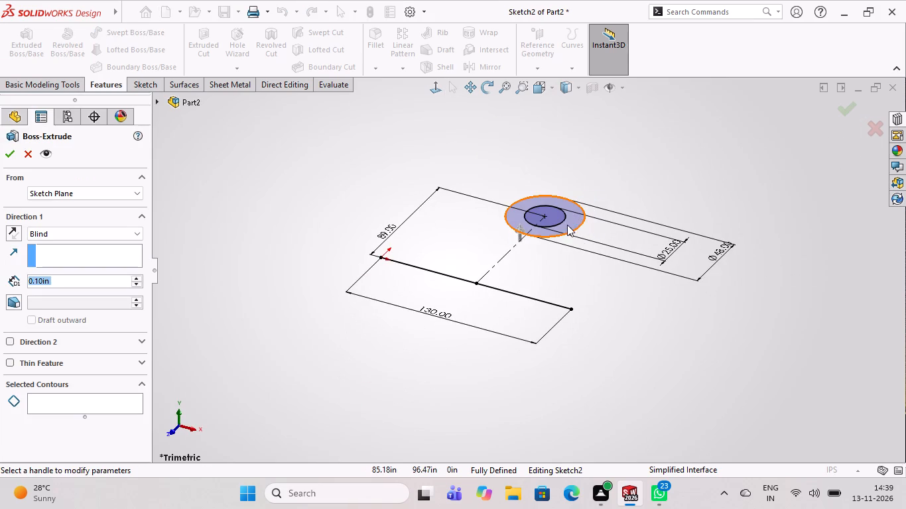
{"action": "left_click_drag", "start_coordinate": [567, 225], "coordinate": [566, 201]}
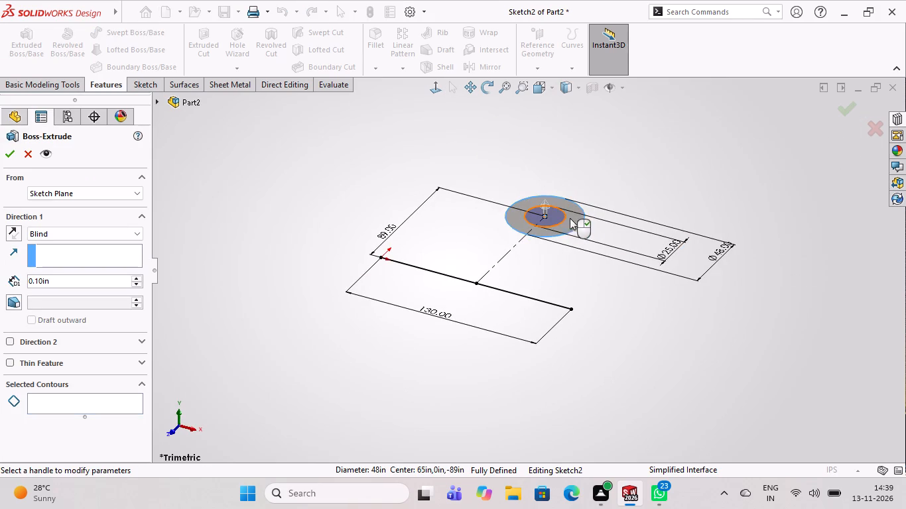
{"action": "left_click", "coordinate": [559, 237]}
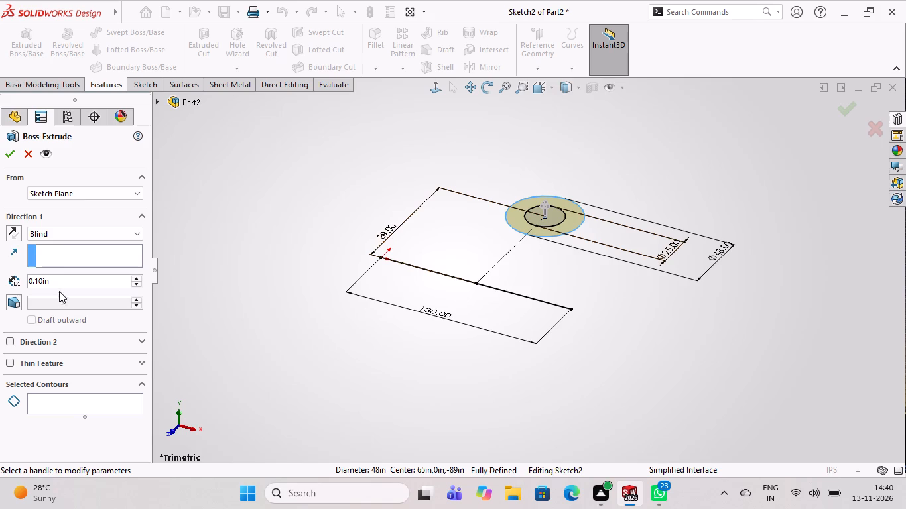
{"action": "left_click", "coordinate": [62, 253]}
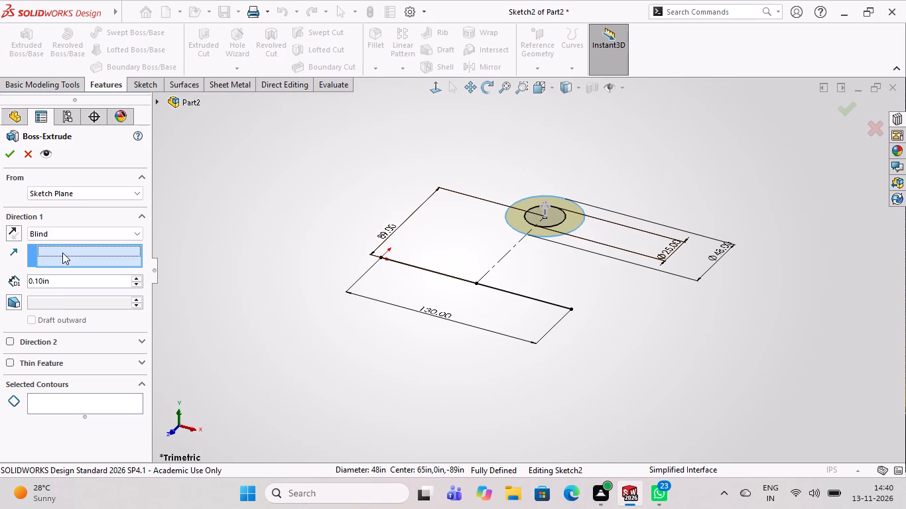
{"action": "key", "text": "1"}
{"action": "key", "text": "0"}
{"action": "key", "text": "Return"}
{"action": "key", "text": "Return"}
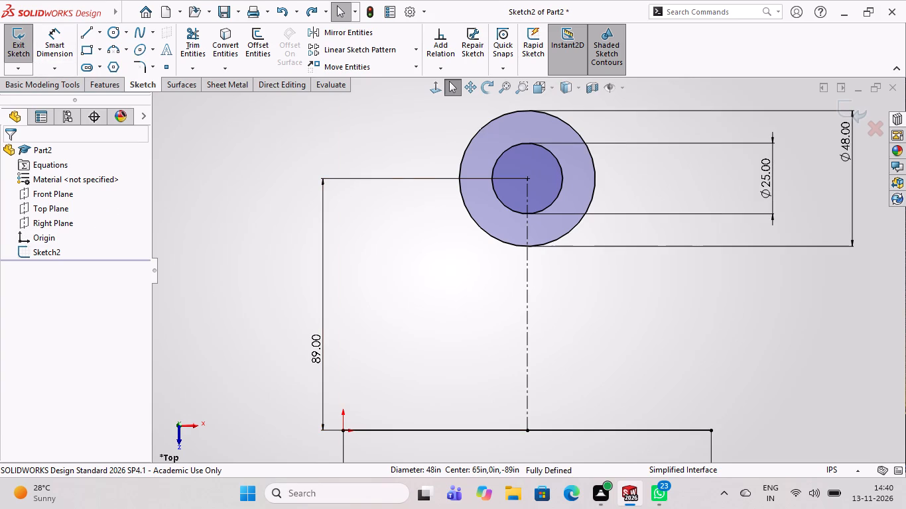
Start a Blind boss extrusion from the base sketch again, picking the outer 48-diameter circle as the profile.
{"action": "left_click", "coordinate": [121, 87]}
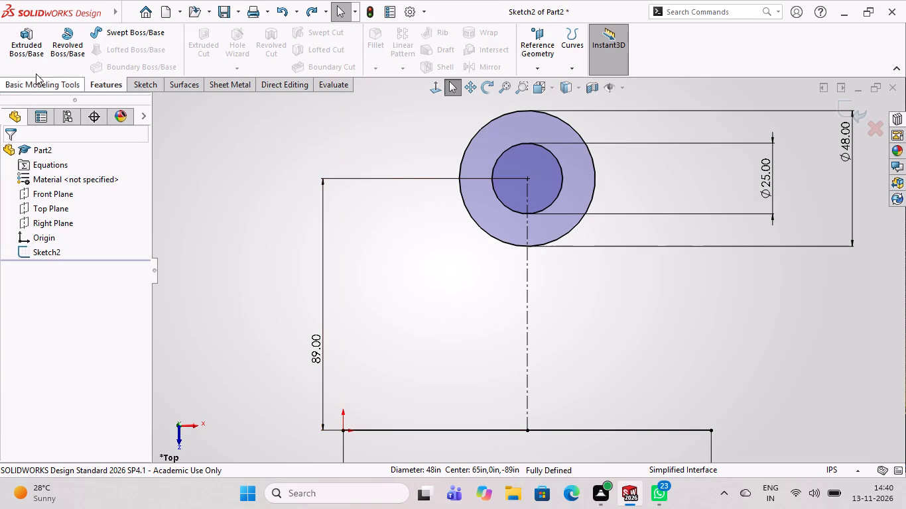
{"action": "left_click", "coordinate": [32, 66]}
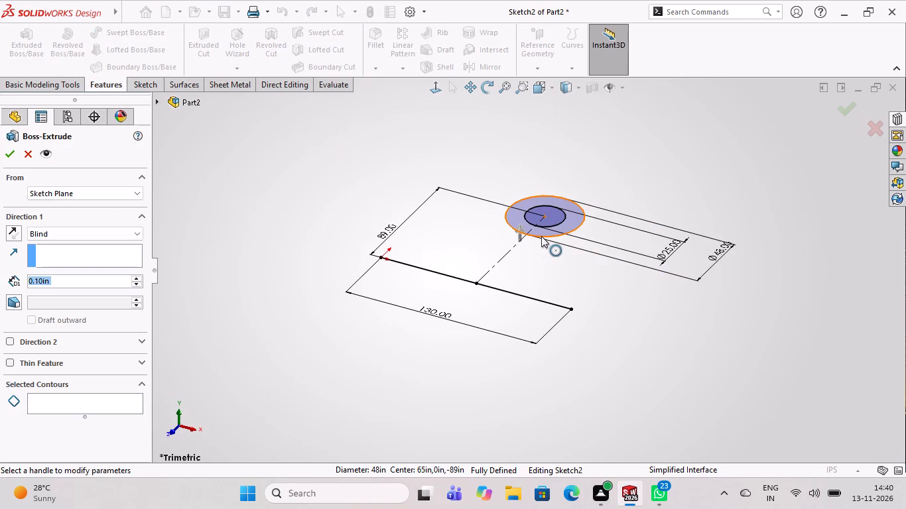
{"action": "left_click", "coordinate": [542, 236]}
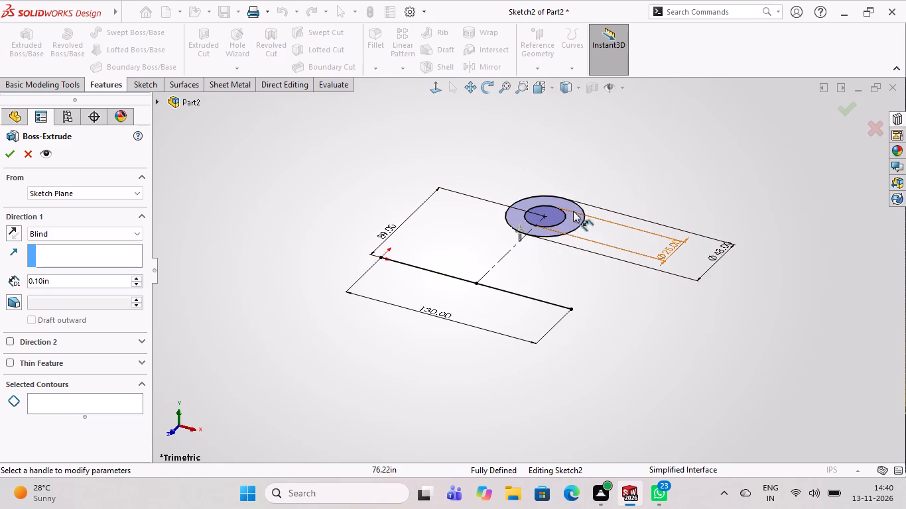
{"action": "left_click", "coordinate": [583, 222]}
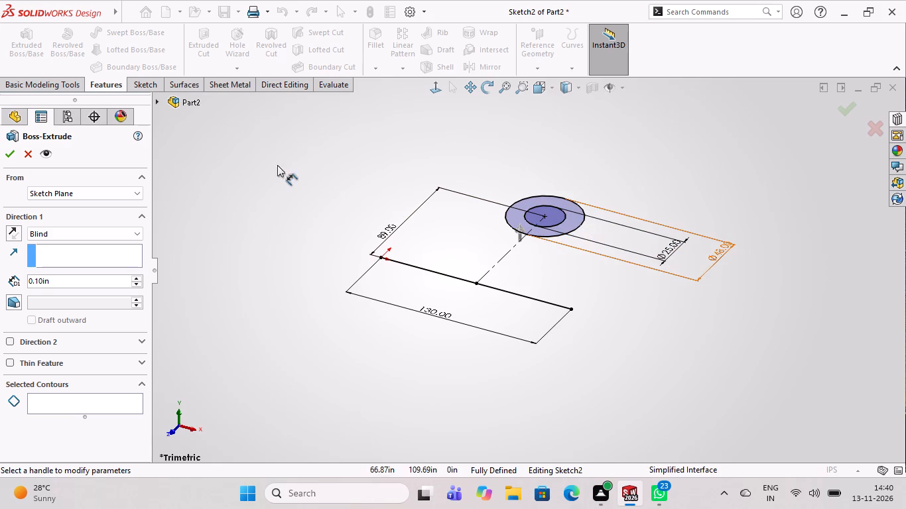
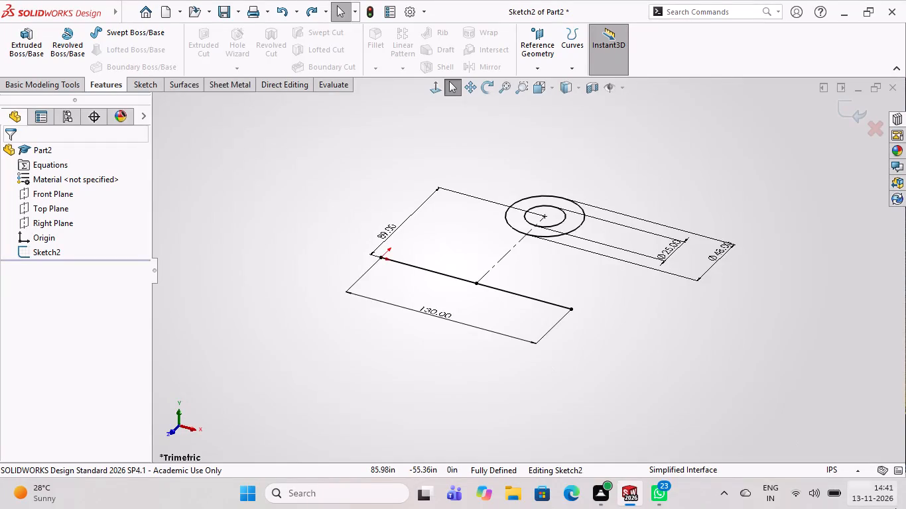
Extrude the ring region between the 25 and 48 diameter circles as a Blind boss about 23.87 in high.
{"action": "scroll", "coordinate": [566, 219], "scroll_direction": "down", "scroll_amount": 2}
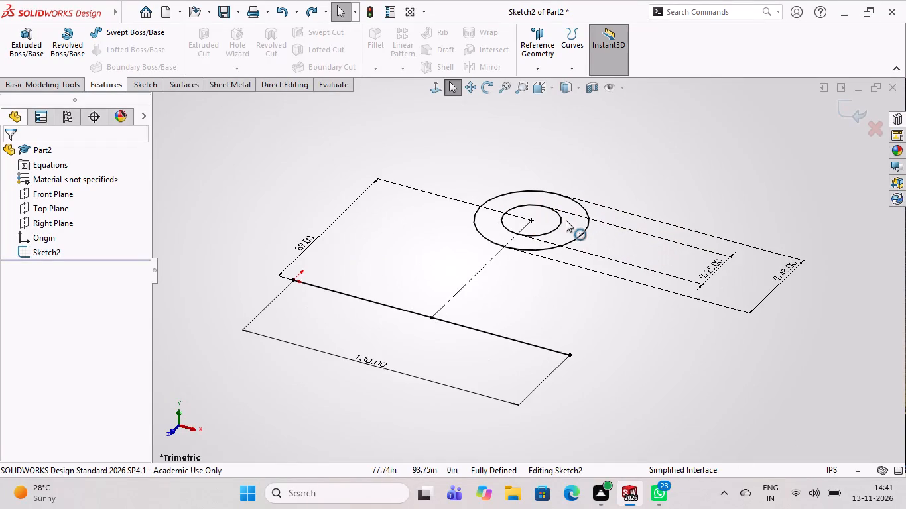
{"action": "scroll", "coordinate": [576, 178], "scroll_direction": "down", "scroll_amount": 2}
{"action": "scroll", "coordinate": [588, 182], "scroll_direction": "up", "scroll_amount": 2}
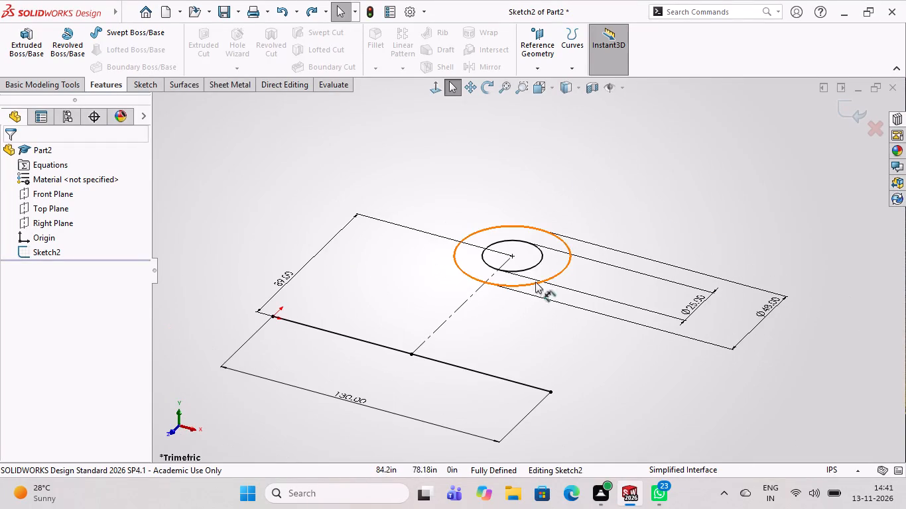
{"action": "left_click", "coordinate": [521, 280]}
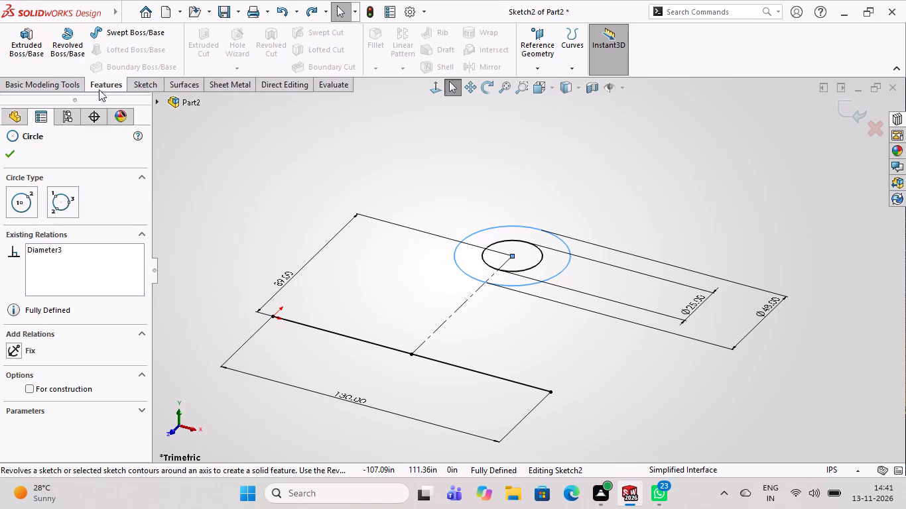
{"action": "left_click", "coordinate": [28, 34]}
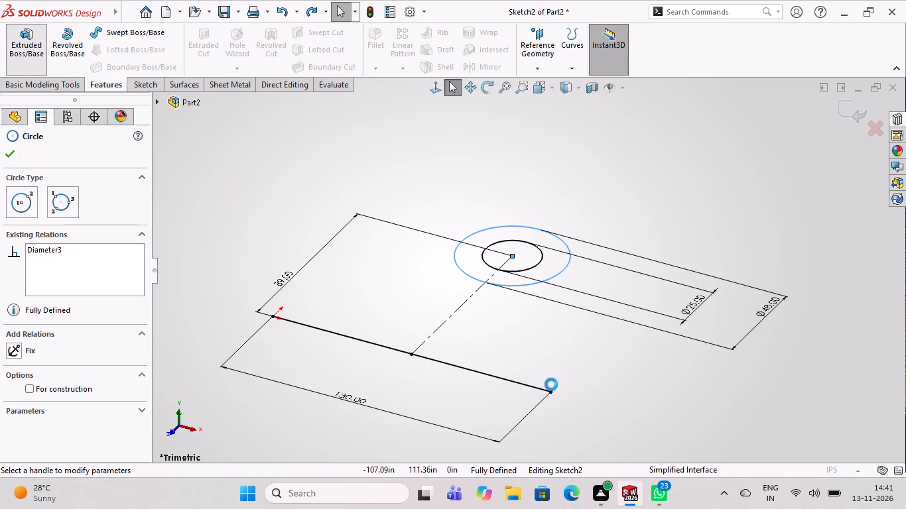
{"action": "left_click", "coordinate": [505, 284]}
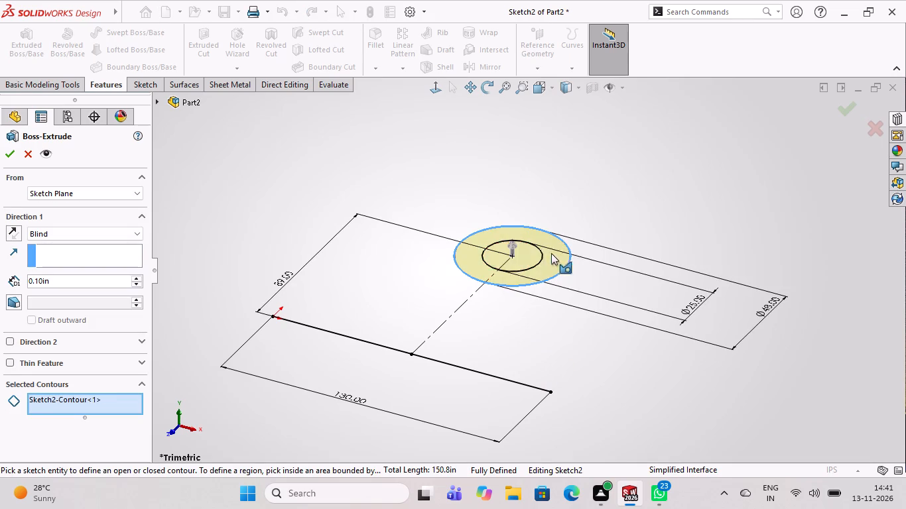
{"action": "left_click", "coordinate": [564, 268]}
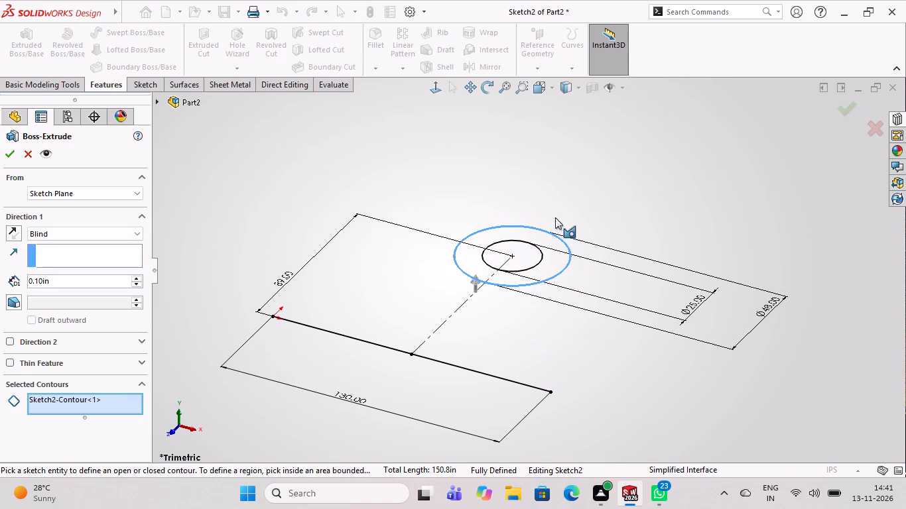
{"action": "left_click", "coordinate": [556, 274]}
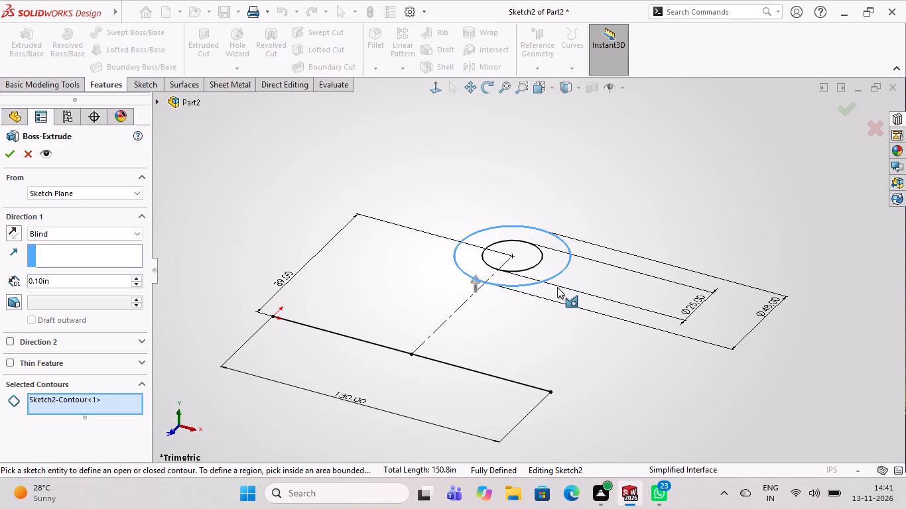
{"action": "left_click", "coordinate": [556, 271]}
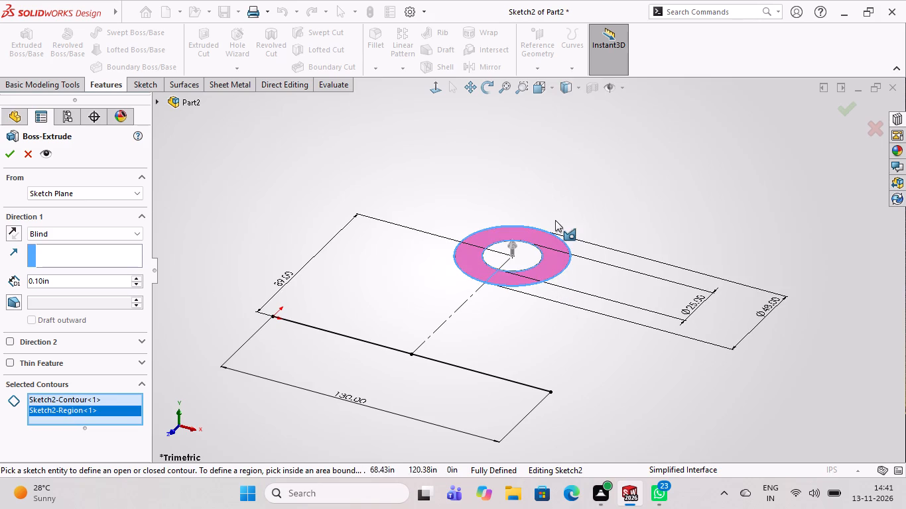
{"action": "left_click_drag", "start_coordinate": [507, 245], "coordinate": [512, 218]}
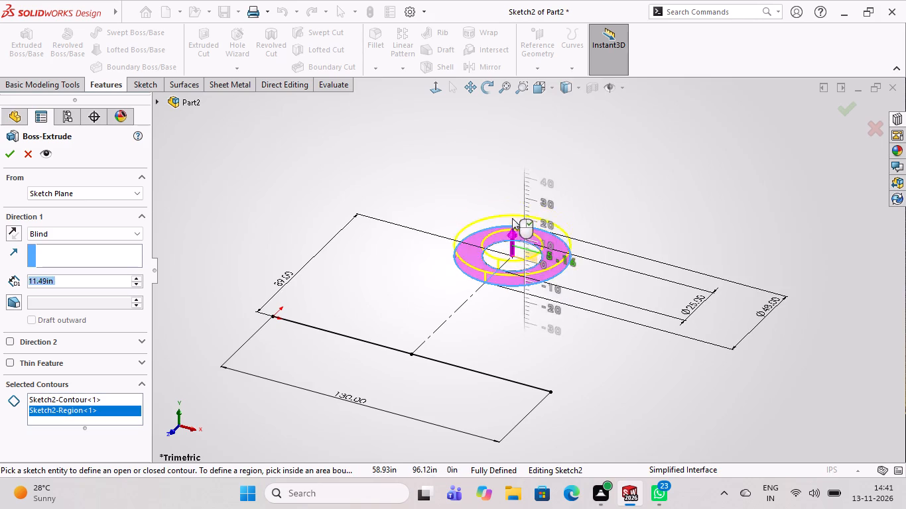
{"action": "left_click_drag", "start_coordinate": [512, 218], "coordinate": [516, 207]}
{"action": "left_click", "coordinate": [516, 207]}
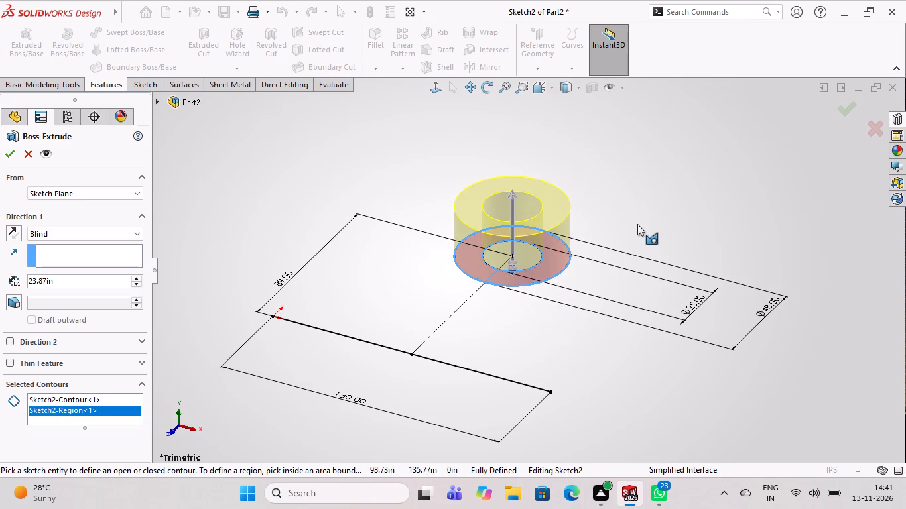
{"action": "left_click", "coordinate": [638, 224]}
{"action": "key", "text": "Return"}
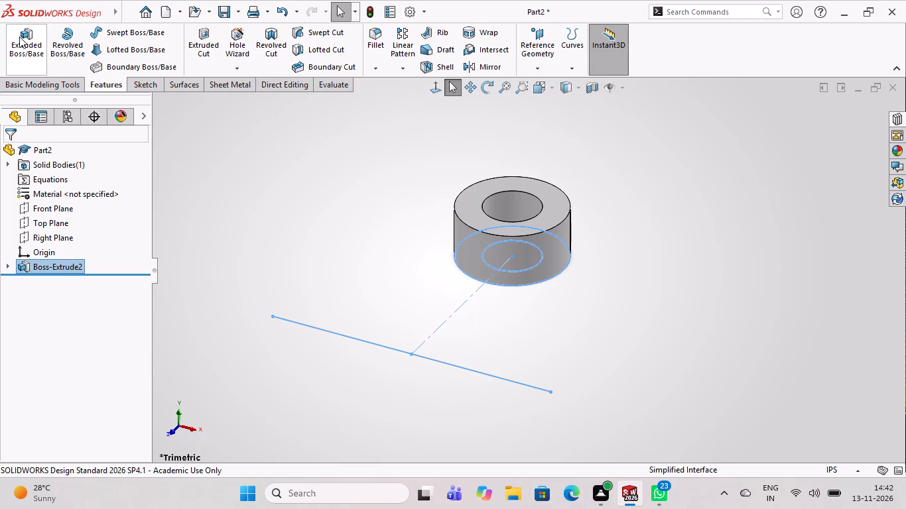
Examine the extruded ring and the base line from several angles, close up and as a whole.
{"action": "left_click", "coordinate": [141, 85]}
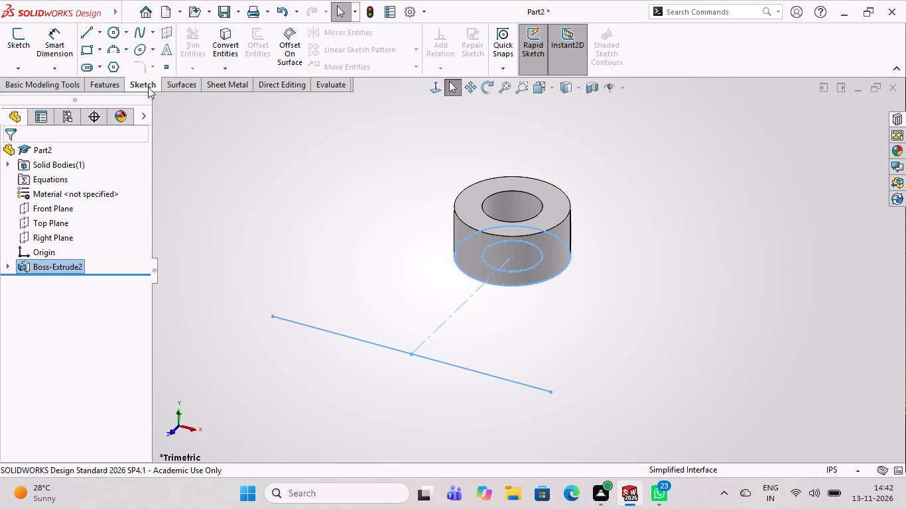
{"action": "middle_click_drag", "start_coordinate": [604, 311], "coordinate": [602, 424]}
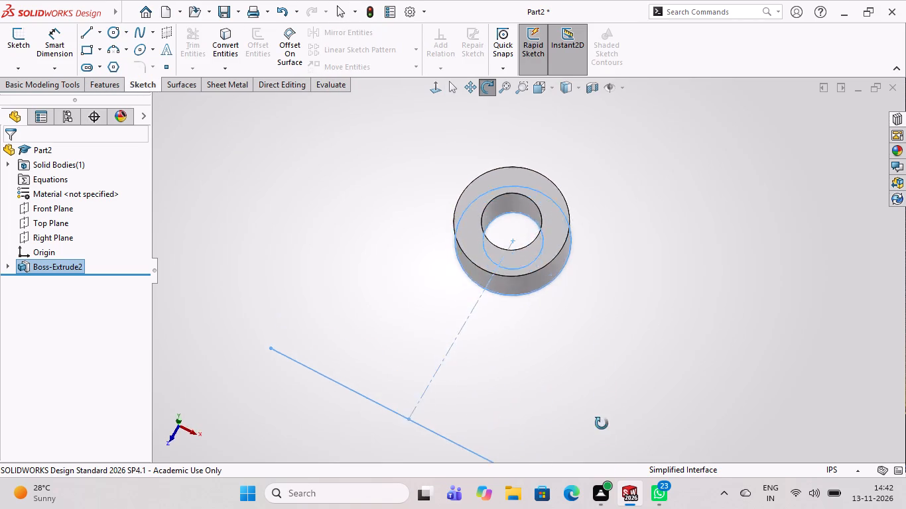
{"action": "middle_click_drag", "start_coordinate": [602, 424], "coordinate": [615, 420]}
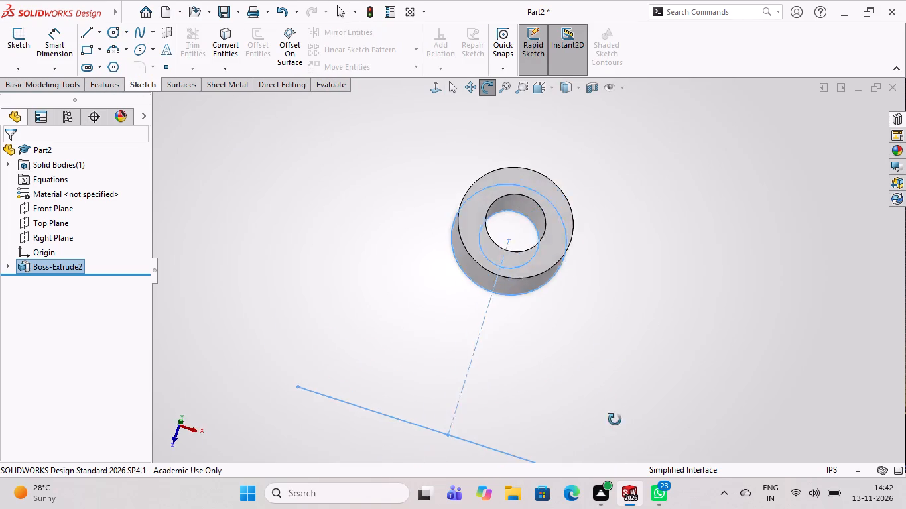
{"action": "middle_click_drag", "start_coordinate": [615, 420], "coordinate": [606, 482]}
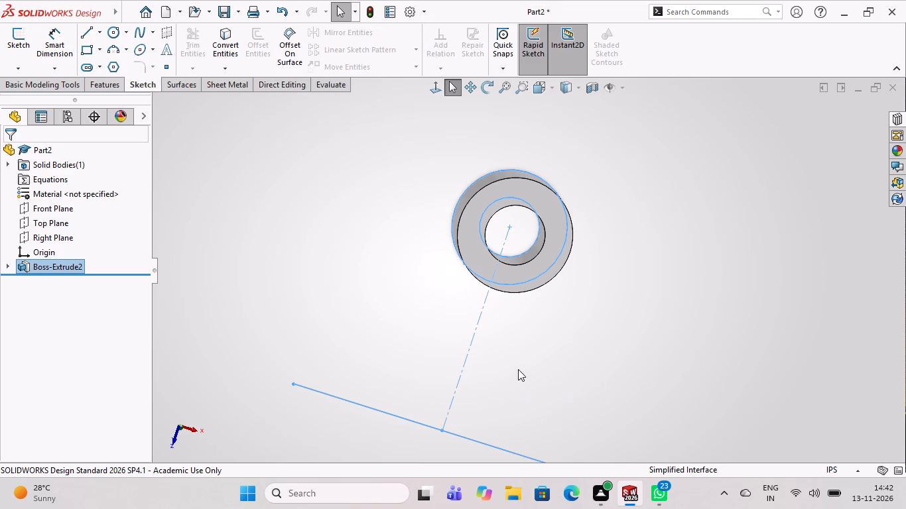
{"action": "middle_click_drag", "start_coordinate": [520, 368], "coordinate": [572, 398]}
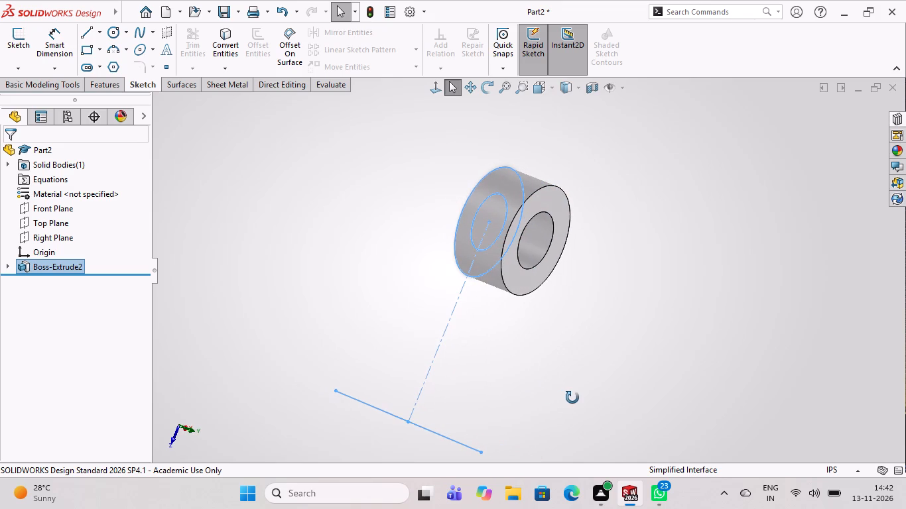
{"action": "middle_click_drag", "start_coordinate": [572, 398], "coordinate": [566, 393]}
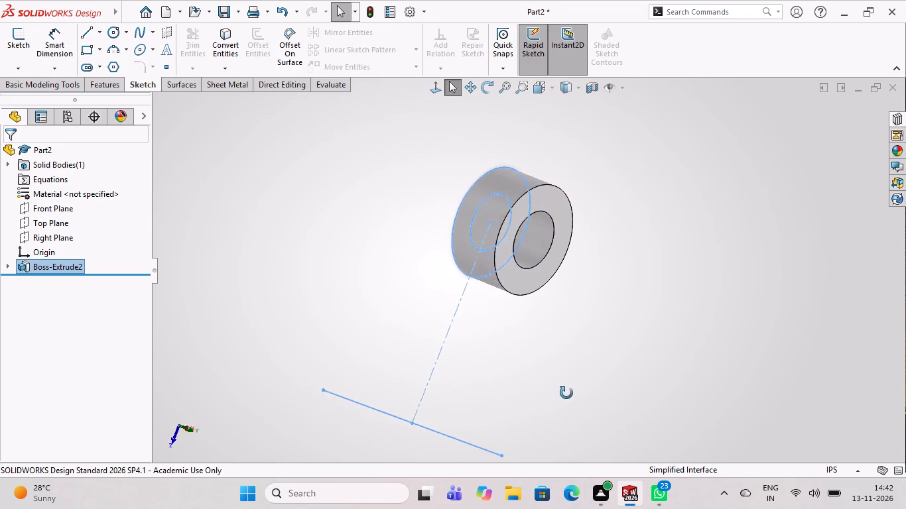
{"action": "middle_click_drag", "start_coordinate": [566, 393], "coordinate": [436, 335]}
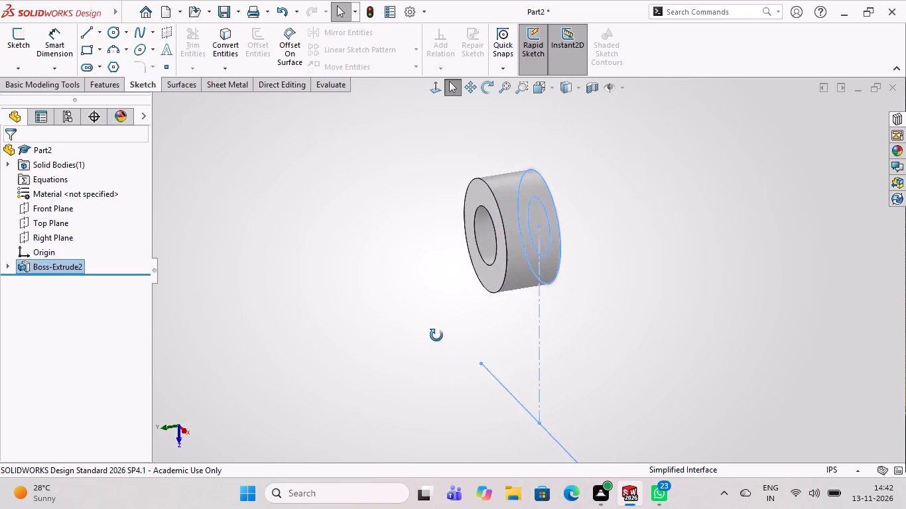
{"action": "middle_click_drag", "start_coordinate": [436, 335], "coordinate": [470, 311]}
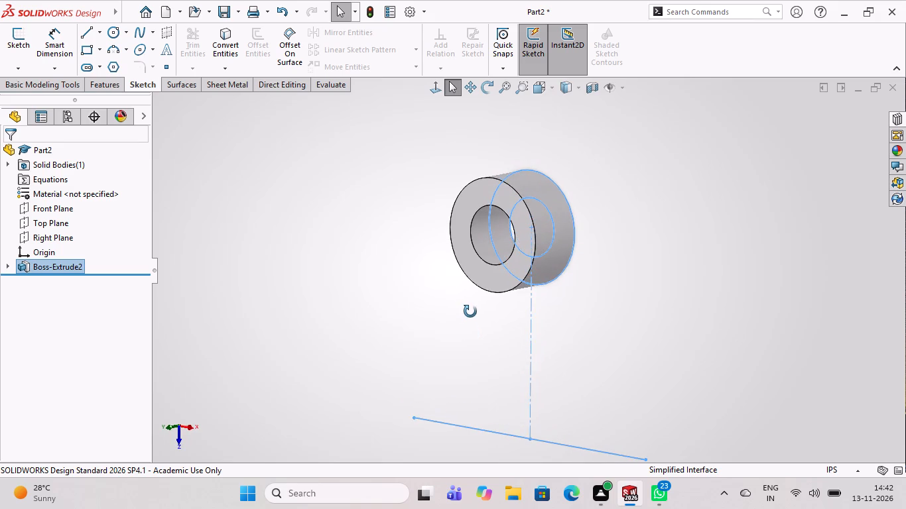
{"action": "middle_click_drag", "start_coordinate": [470, 311], "coordinate": [486, 304]}
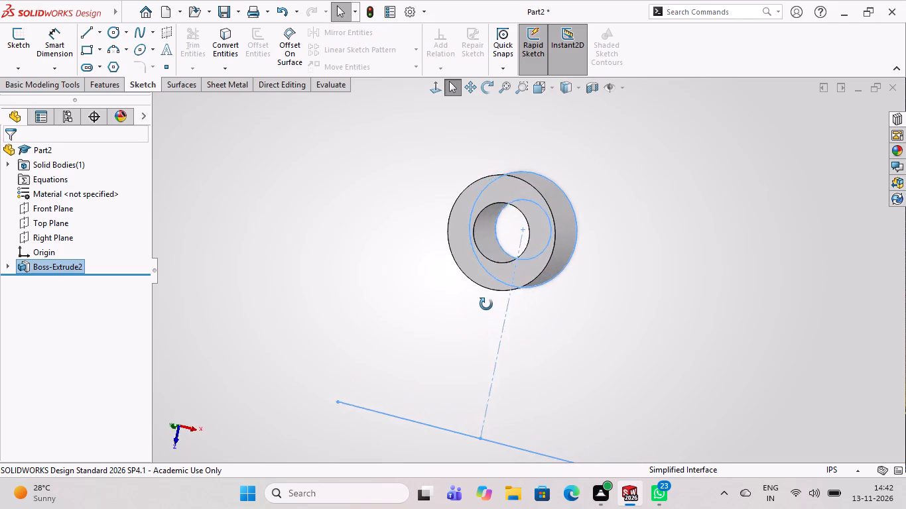
{"action": "middle_click_drag", "start_coordinate": [486, 304], "coordinate": [527, 317]}
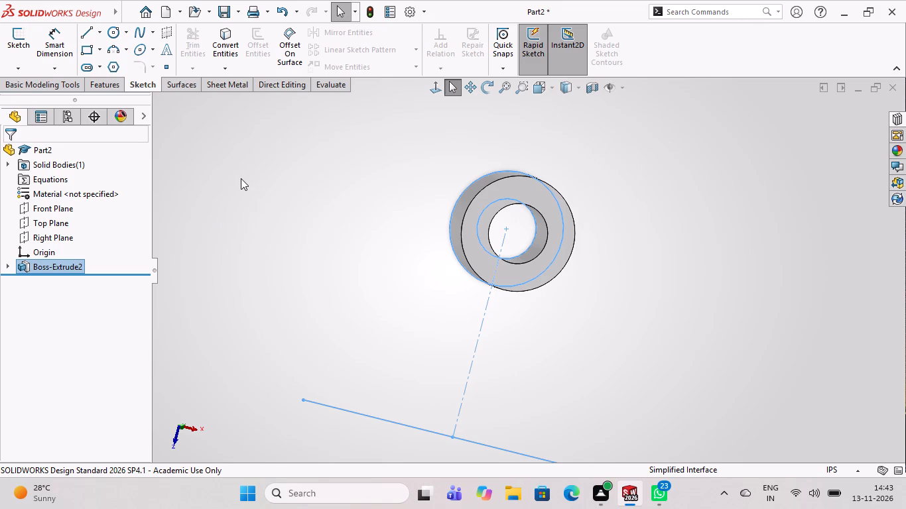
{"action": "middle_click_drag", "start_coordinate": [558, 320], "coordinate": [547, 324]}
{"action": "scroll", "coordinate": [557, 321], "scroll_direction": "down", "scroll_amount": 1}
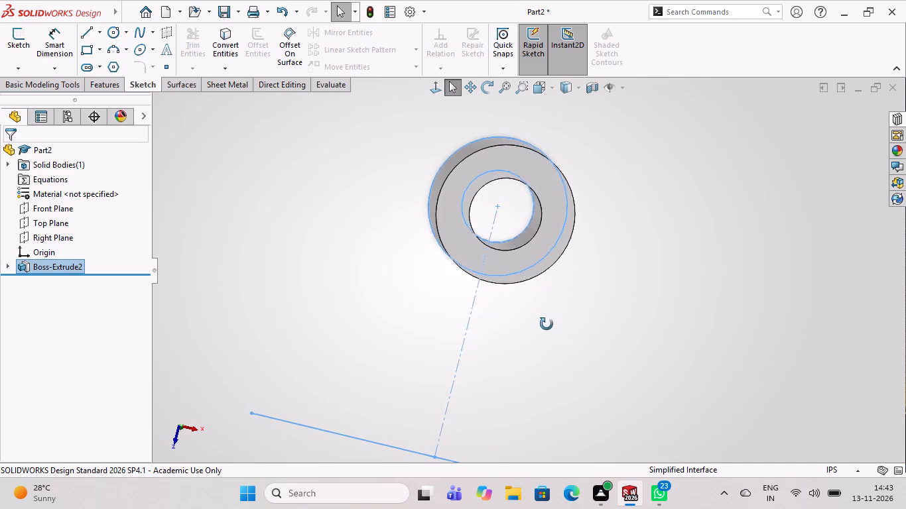
{"action": "middle_click_drag", "start_coordinate": [547, 324], "coordinate": [547, 305]}
{"action": "scroll", "coordinate": [569, 294], "scroll_direction": "down", "scroll_amount": 3}
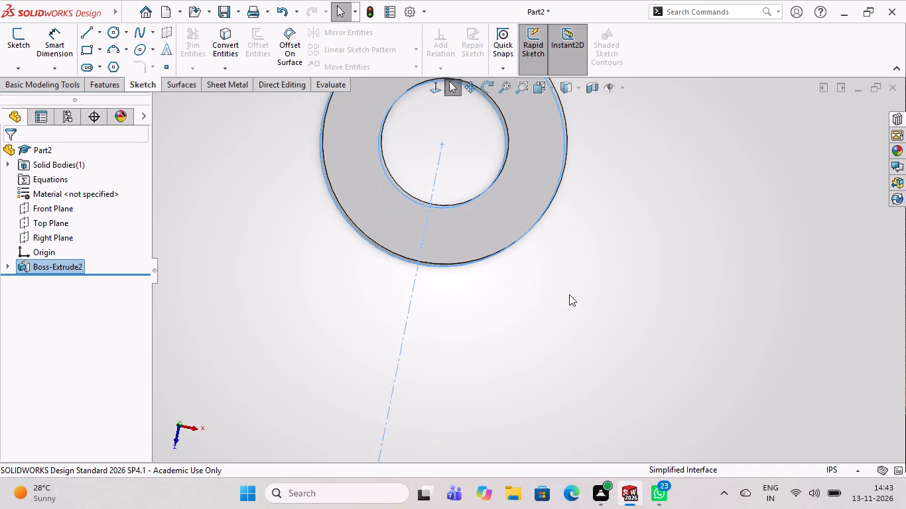
{"action": "scroll", "coordinate": [570, 295], "scroll_direction": "up", "scroll_amount": 9}
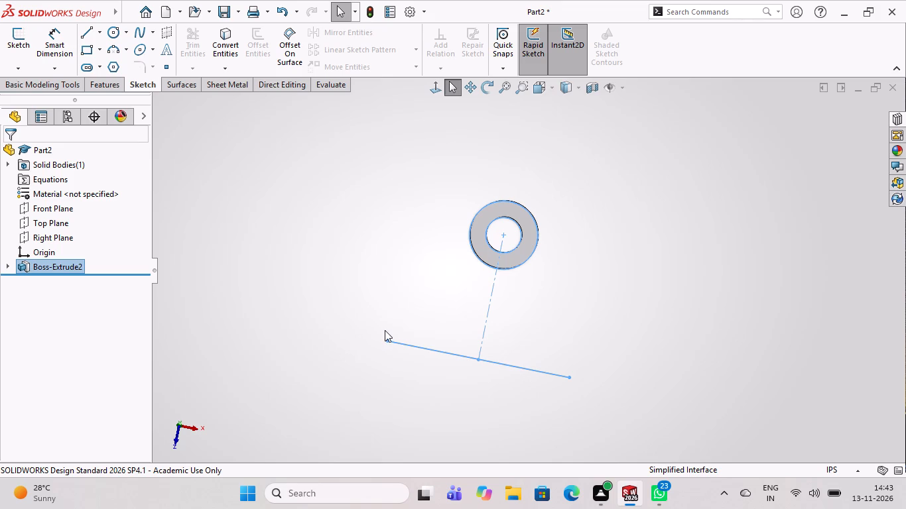
{"action": "scroll", "coordinate": [387, 319], "scroll_direction": "down", "scroll_amount": 2}
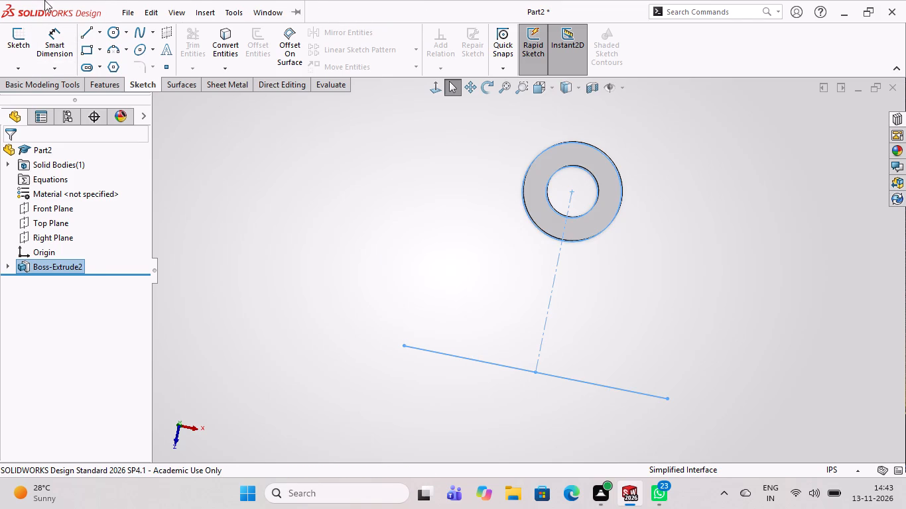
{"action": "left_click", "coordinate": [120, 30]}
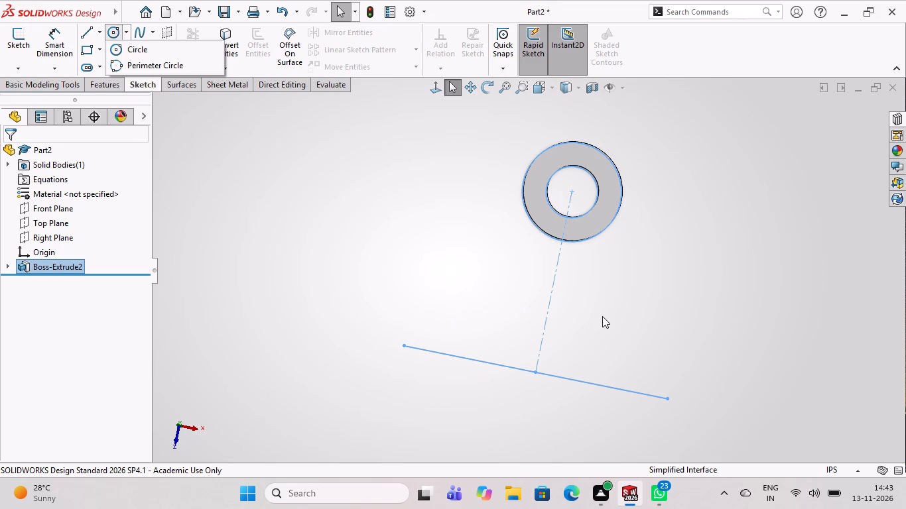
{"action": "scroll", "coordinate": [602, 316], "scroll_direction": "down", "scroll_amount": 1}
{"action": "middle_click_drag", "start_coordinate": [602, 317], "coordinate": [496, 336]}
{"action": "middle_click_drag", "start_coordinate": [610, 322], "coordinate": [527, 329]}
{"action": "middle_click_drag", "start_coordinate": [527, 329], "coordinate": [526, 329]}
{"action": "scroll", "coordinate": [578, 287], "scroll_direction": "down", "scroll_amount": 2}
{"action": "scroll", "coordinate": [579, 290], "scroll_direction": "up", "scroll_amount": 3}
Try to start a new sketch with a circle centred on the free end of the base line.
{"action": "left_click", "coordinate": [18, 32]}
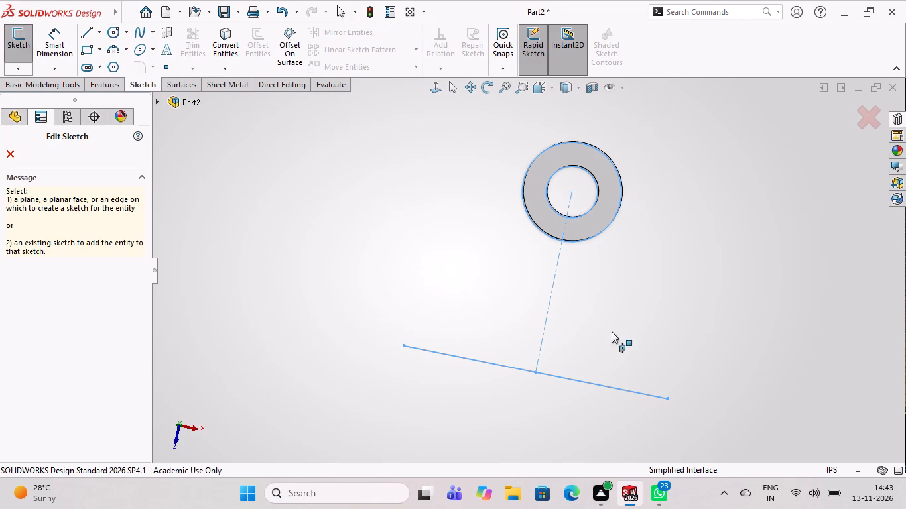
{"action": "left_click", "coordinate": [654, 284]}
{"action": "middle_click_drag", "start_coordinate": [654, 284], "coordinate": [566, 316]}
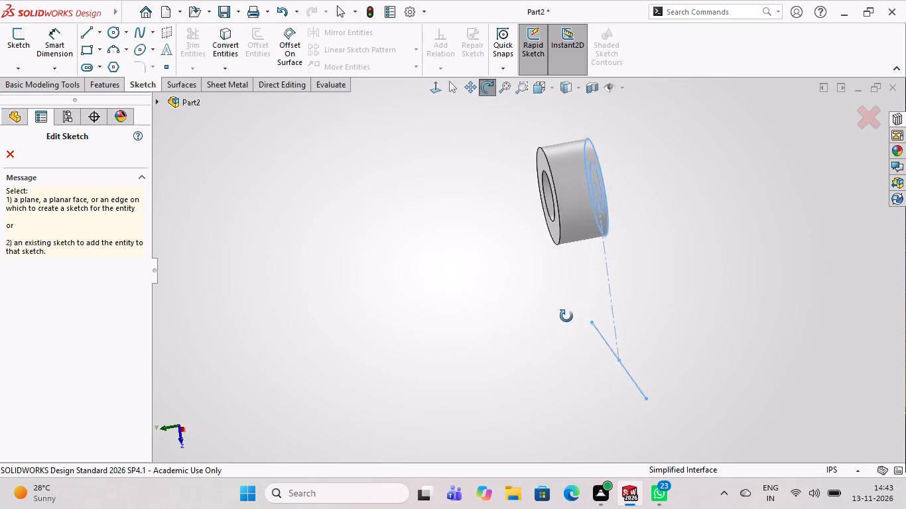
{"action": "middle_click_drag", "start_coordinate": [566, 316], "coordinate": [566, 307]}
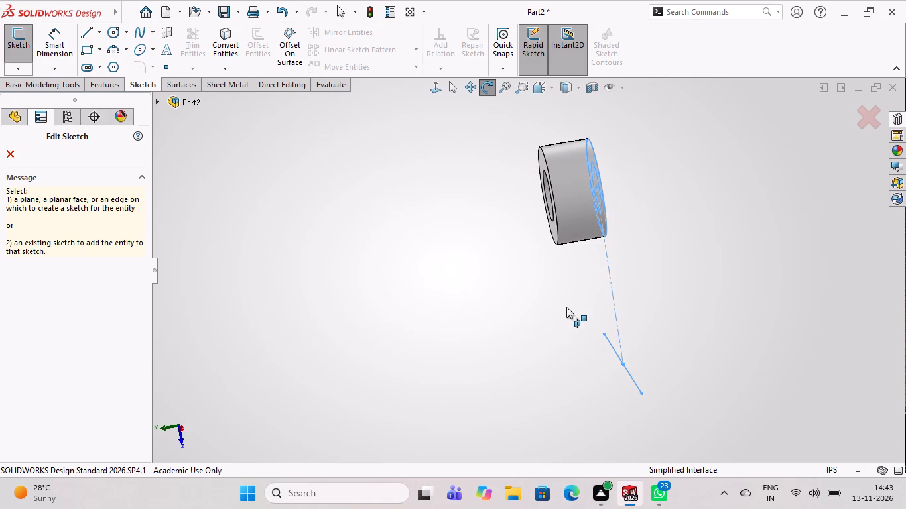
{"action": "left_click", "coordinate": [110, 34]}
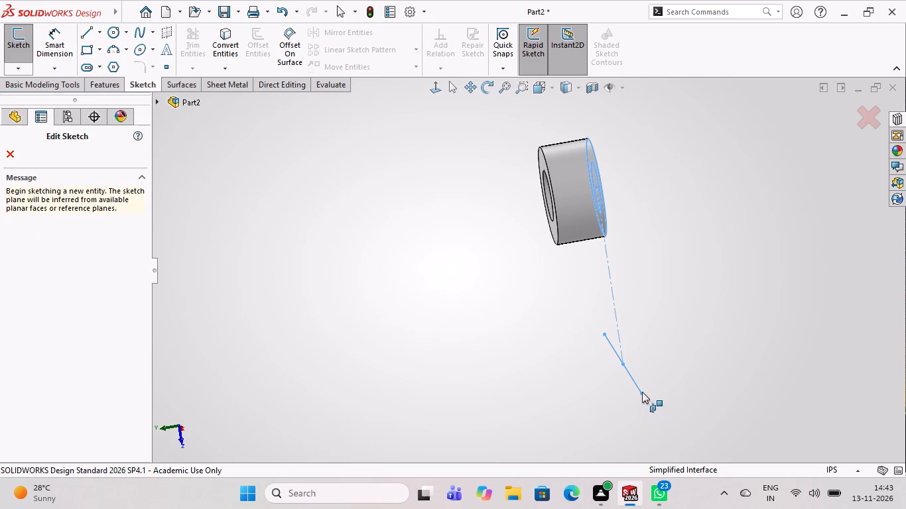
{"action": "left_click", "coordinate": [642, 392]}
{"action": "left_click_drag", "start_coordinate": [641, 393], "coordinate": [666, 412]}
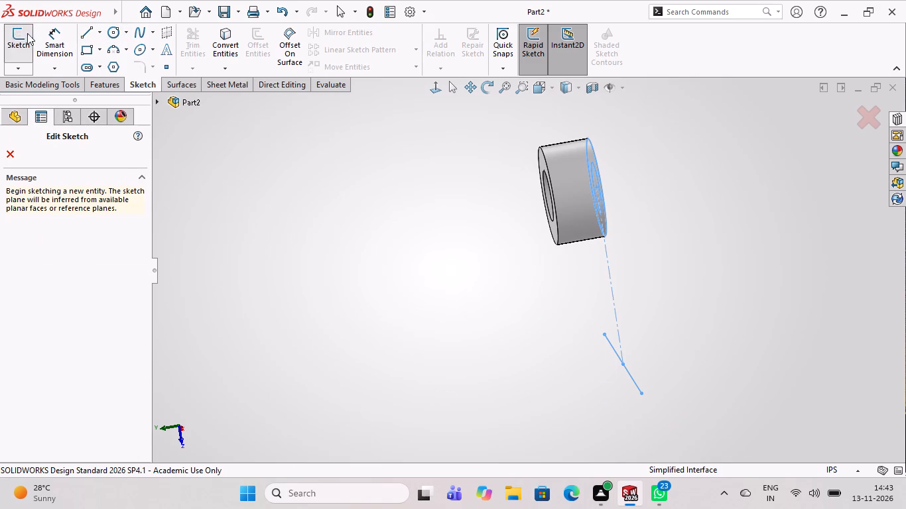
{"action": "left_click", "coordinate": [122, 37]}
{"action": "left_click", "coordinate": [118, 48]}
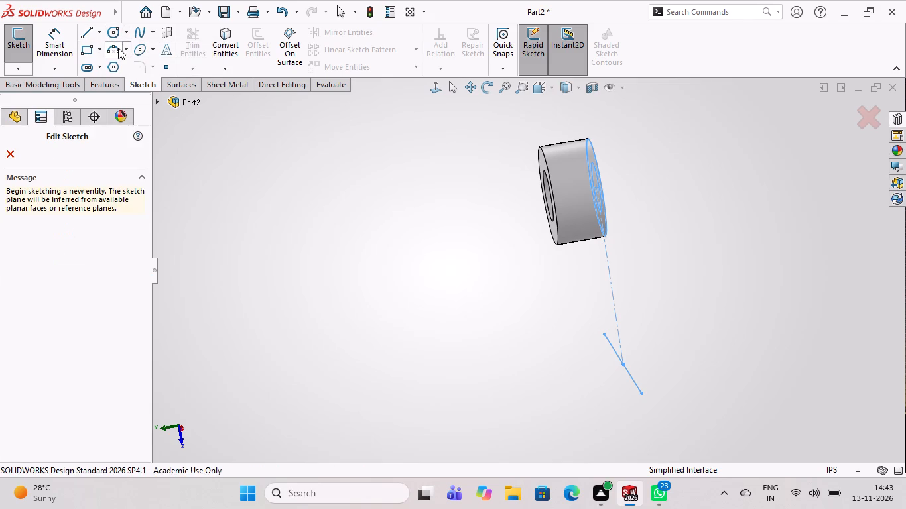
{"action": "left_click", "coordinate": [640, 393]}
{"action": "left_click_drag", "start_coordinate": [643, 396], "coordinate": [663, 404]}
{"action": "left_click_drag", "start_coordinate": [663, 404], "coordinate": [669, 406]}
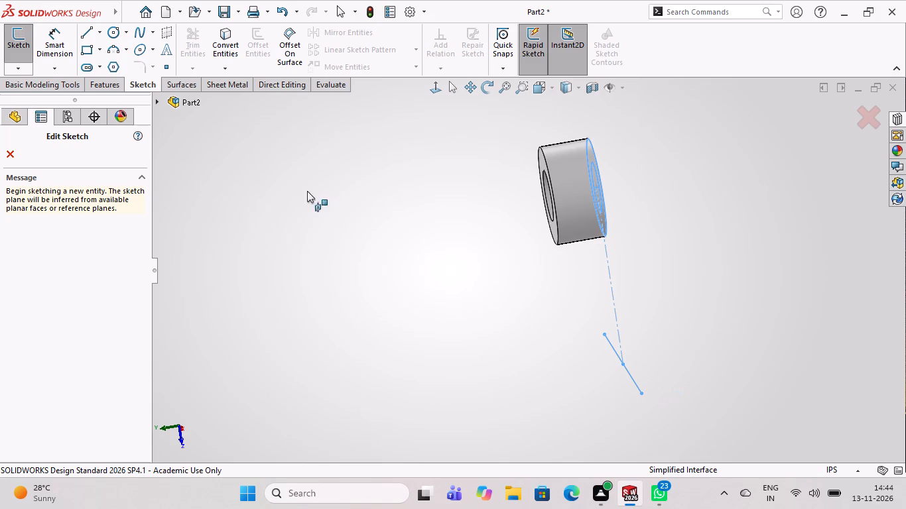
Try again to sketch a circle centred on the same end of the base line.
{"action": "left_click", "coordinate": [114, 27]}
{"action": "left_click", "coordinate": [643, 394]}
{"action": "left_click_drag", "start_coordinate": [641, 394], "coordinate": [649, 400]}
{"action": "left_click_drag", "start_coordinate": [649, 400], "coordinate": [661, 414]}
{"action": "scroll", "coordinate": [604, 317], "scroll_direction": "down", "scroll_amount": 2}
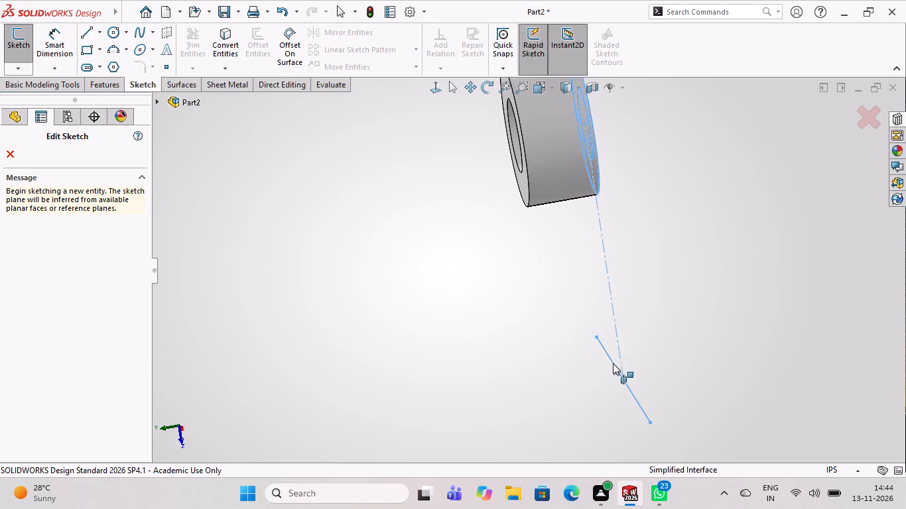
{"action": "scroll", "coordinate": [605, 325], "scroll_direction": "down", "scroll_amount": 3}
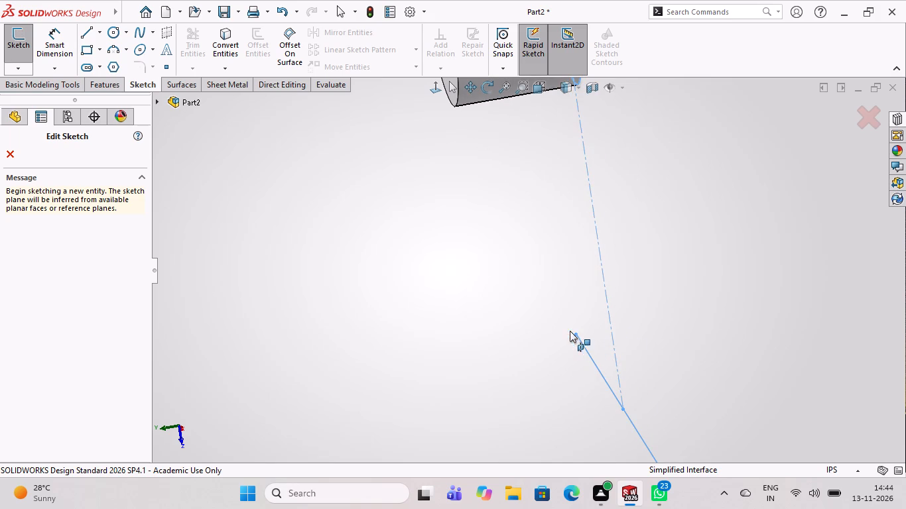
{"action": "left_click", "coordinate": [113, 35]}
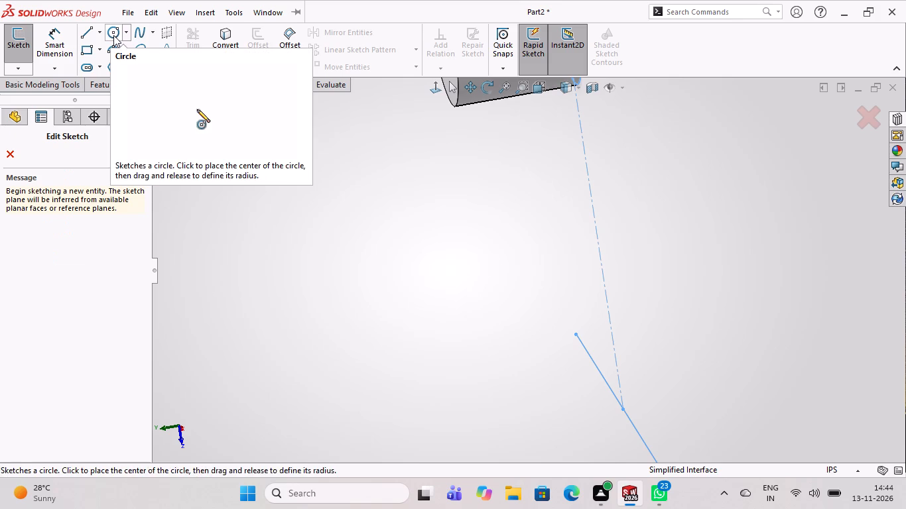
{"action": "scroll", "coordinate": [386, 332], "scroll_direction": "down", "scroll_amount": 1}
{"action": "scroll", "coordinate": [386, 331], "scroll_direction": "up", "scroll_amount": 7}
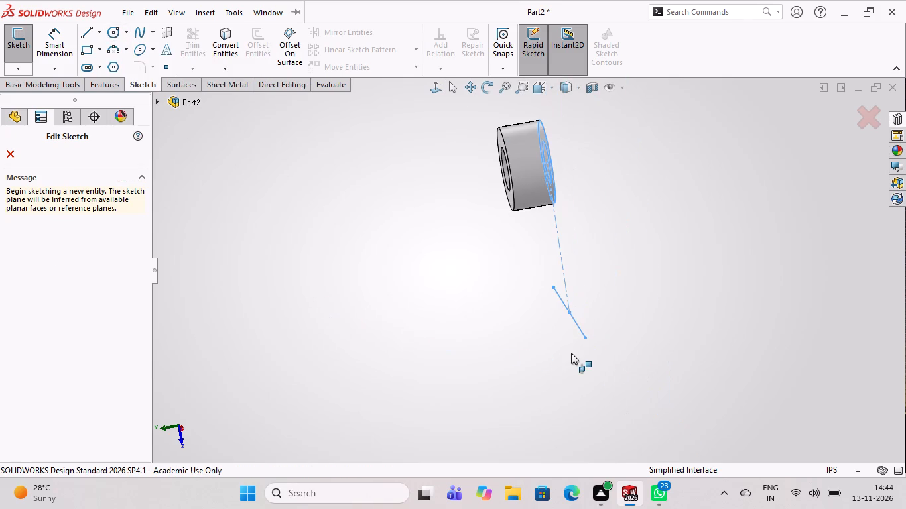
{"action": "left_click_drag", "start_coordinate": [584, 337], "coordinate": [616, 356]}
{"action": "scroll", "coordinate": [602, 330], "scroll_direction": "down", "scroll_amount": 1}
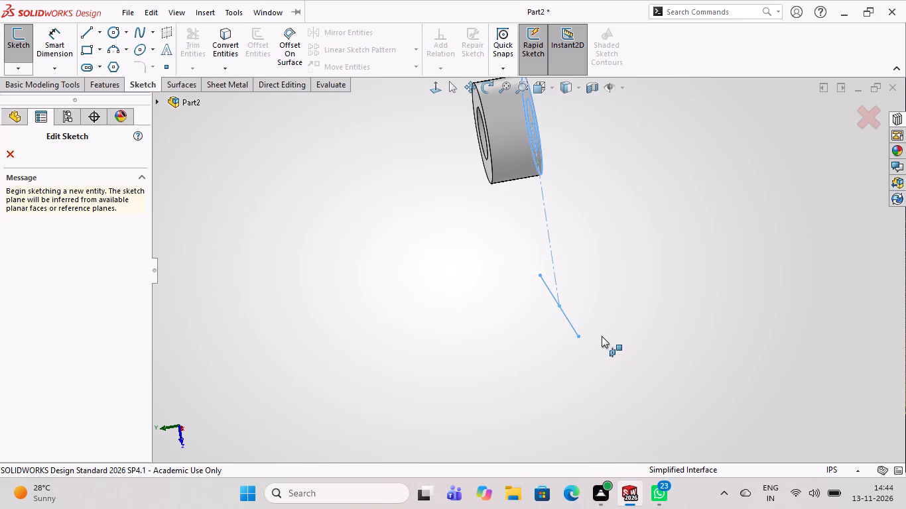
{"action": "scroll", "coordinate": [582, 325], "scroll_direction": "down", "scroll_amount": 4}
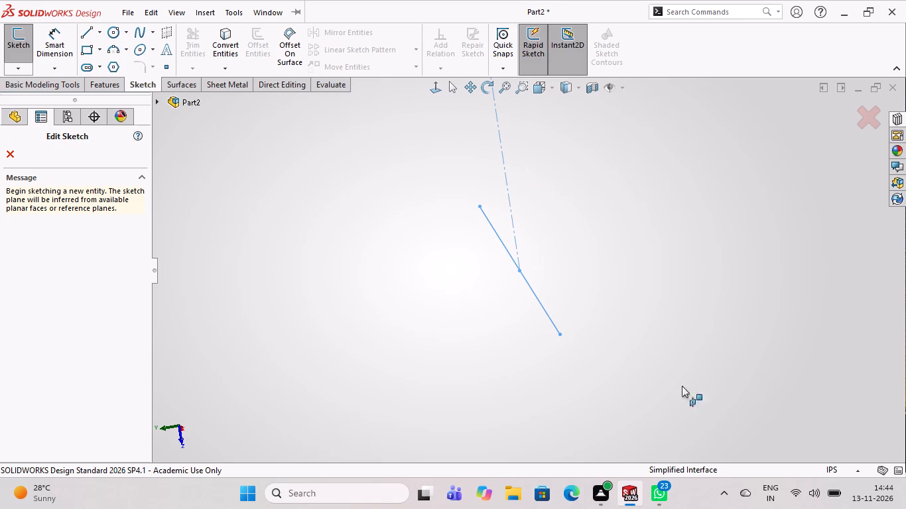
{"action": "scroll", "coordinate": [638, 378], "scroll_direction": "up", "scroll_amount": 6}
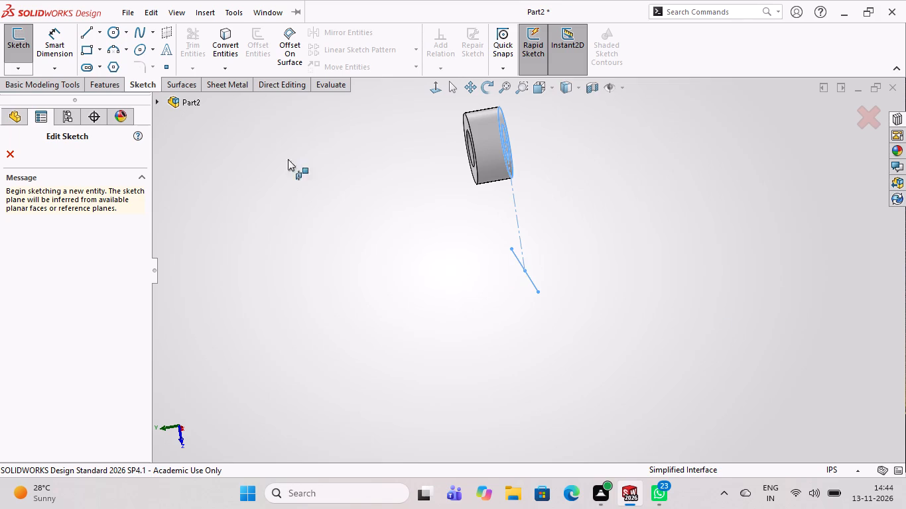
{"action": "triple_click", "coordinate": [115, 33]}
Examine the ring and base line from several angles and in the standard Front view.
{"action": "middle_click", "coordinate": [558, 263]}
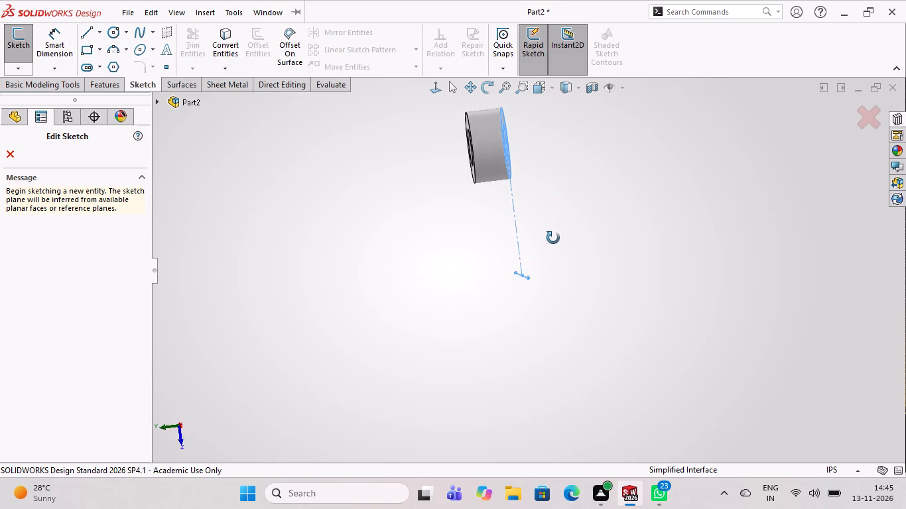
{"action": "scroll", "coordinate": [556, 296], "scroll_direction": "down", "scroll_amount": 2}
{"action": "scroll", "coordinate": [556, 298], "scroll_direction": "up", "scroll_amount": 5}
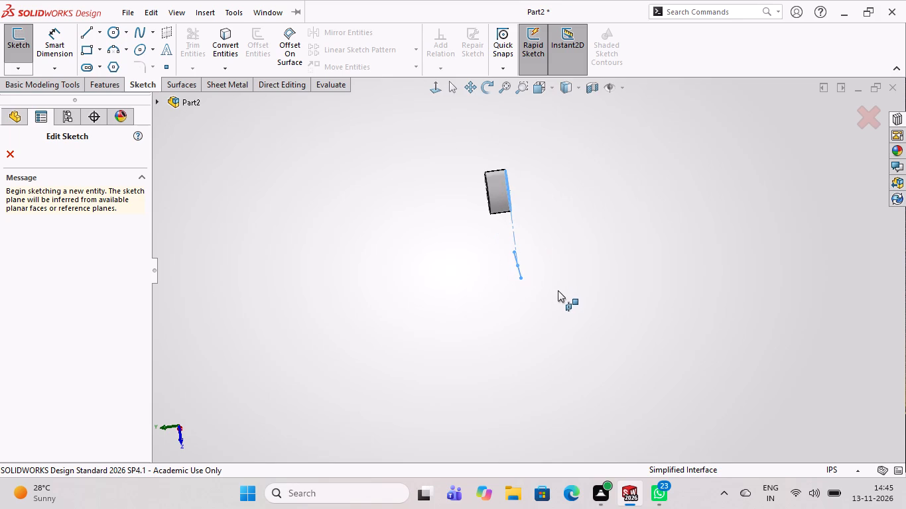
{"action": "middle_click_drag", "start_coordinate": [565, 169], "coordinate": [580, 158]}
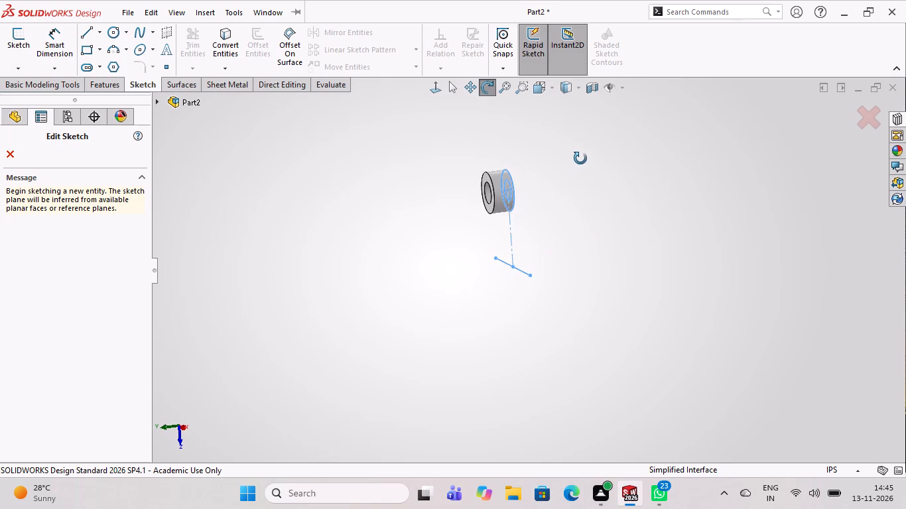
{"action": "middle_click_drag", "start_coordinate": [580, 158], "coordinate": [587, 135]}
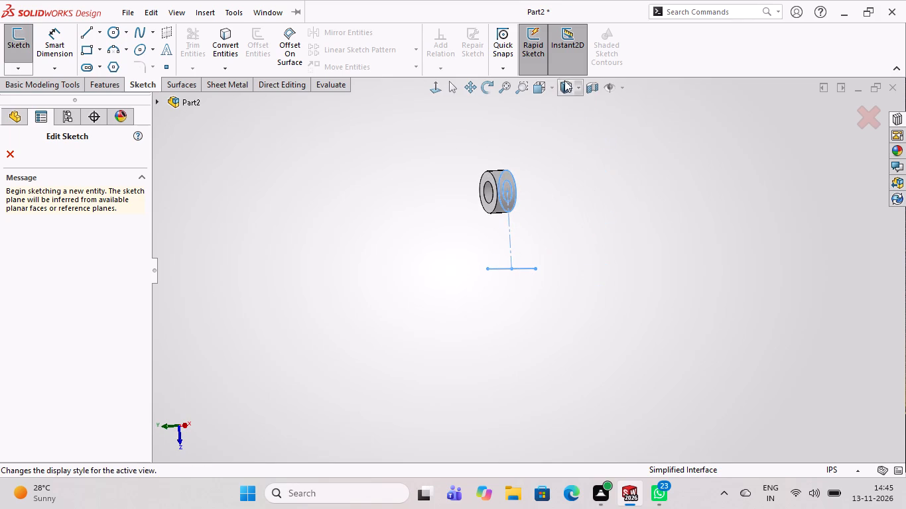
{"action": "left_click", "coordinate": [576, 87]}
{"action": "left_click", "coordinate": [576, 87]}
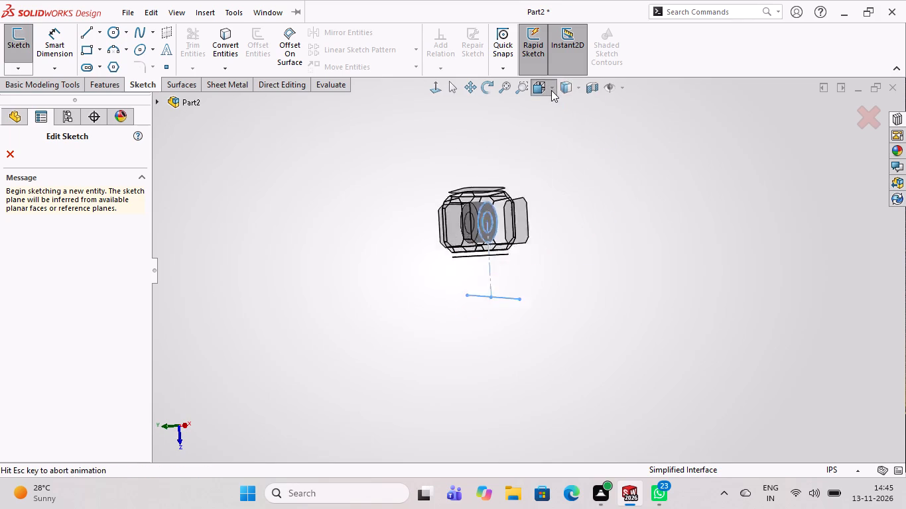
{"action": "left_click", "coordinate": [551, 90]}
{"action": "left_click", "coordinate": [551, 90]}
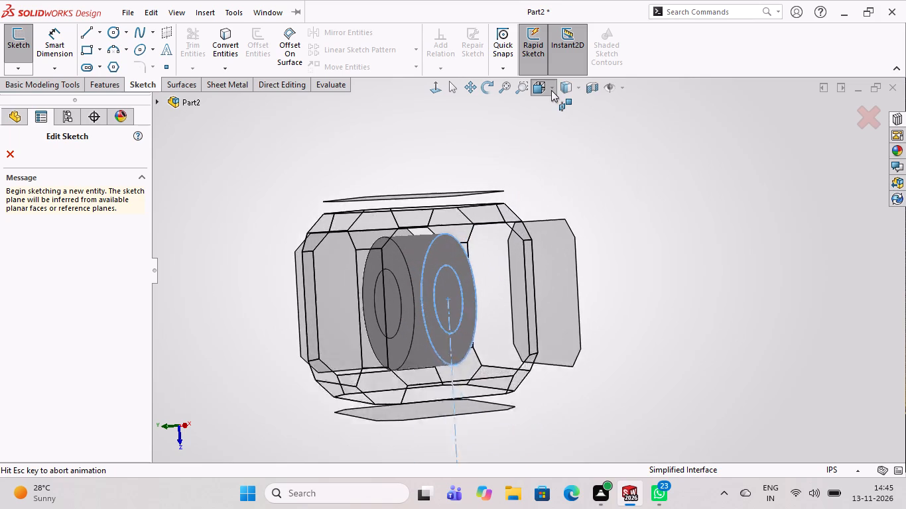
{"action": "left_click", "coordinate": [558, 140]}
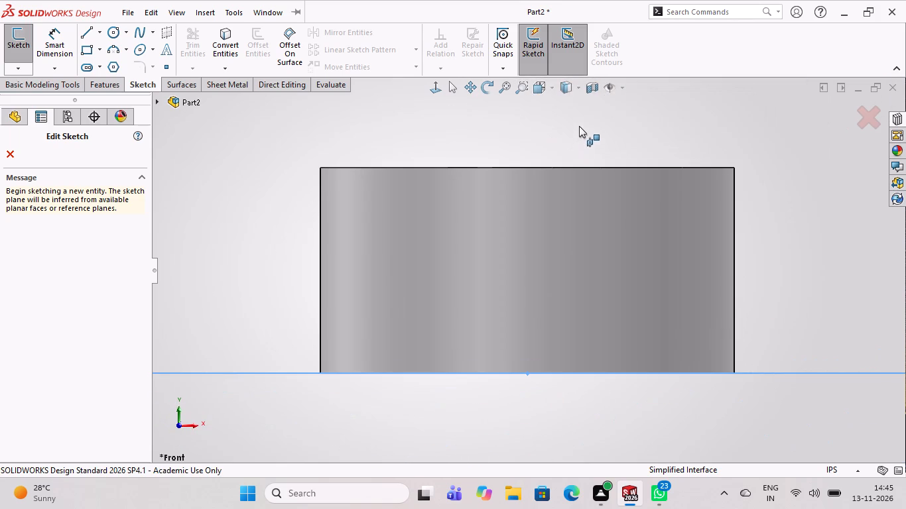
Inspect the ring in a two-viewport split with Top and Front views and return to a single viewport.
{"action": "left_click", "coordinate": [552, 90]}
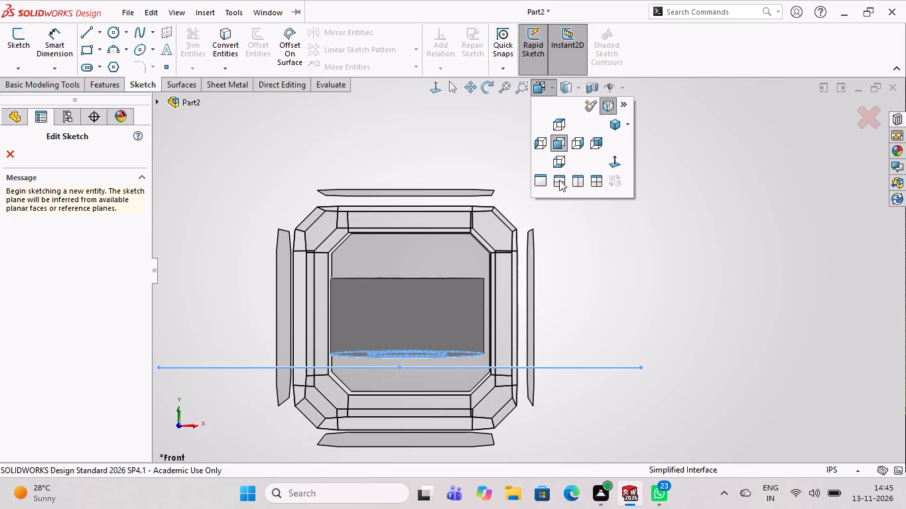
{"action": "left_click", "coordinate": [559, 180]}
{"action": "scroll", "coordinate": [568, 248], "scroll_direction": "down", "scroll_amount": 2}
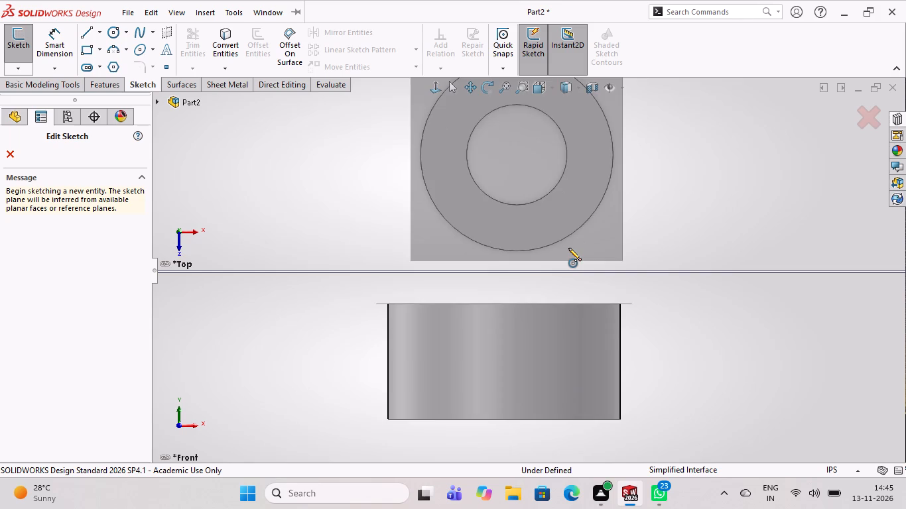
{"action": "scroll", "coordinate": [568, 248], "scroll_direction": "up", "scroll_amount": 8}
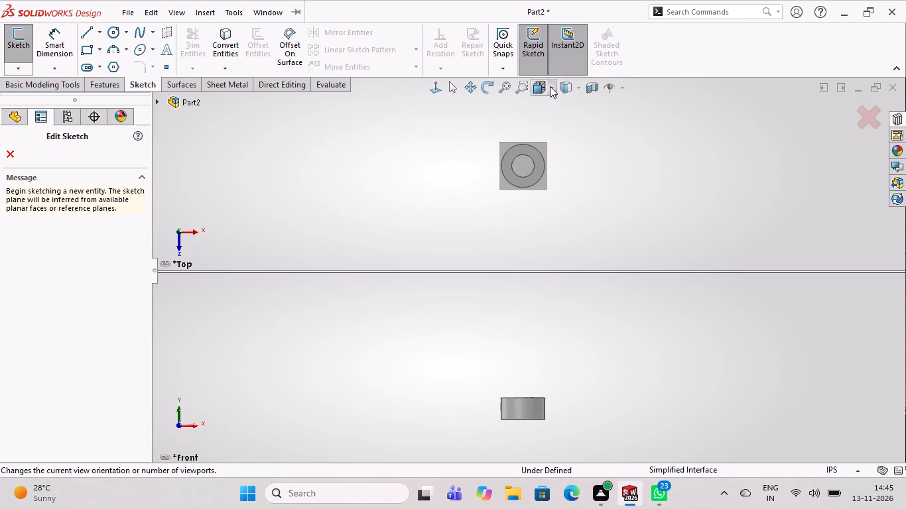
{"action": "left_click", "coordinate": [550, 86]}
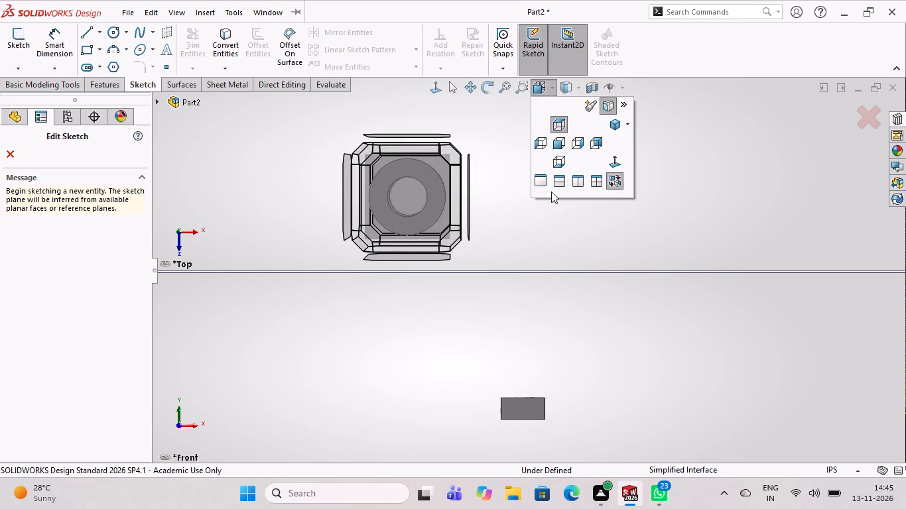
{"action": "left_click", "coordinate": [541, 175]}
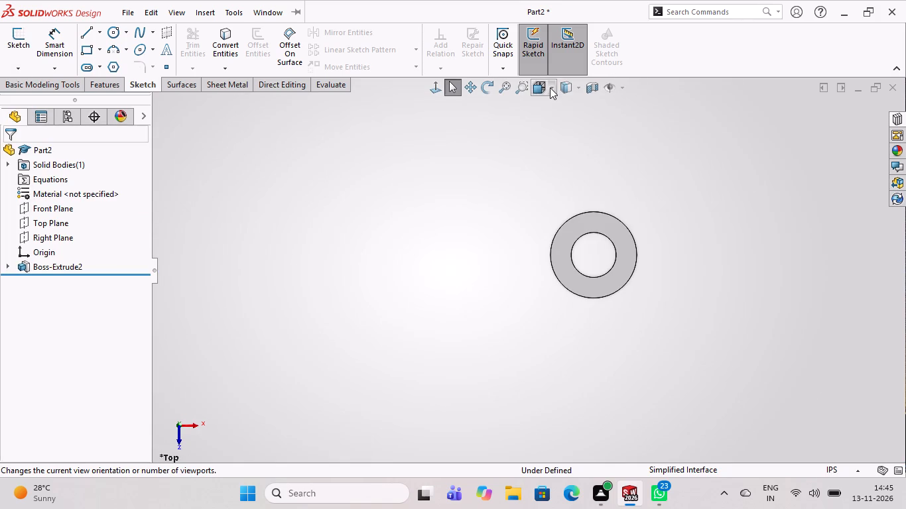
Examine the ring in the standard Back, Right and Top views and from several rotated angles.
{"action": "left_click", "coordinate": [550, 87]}
{"action": "left_click", "coordinate": [596, 144]}
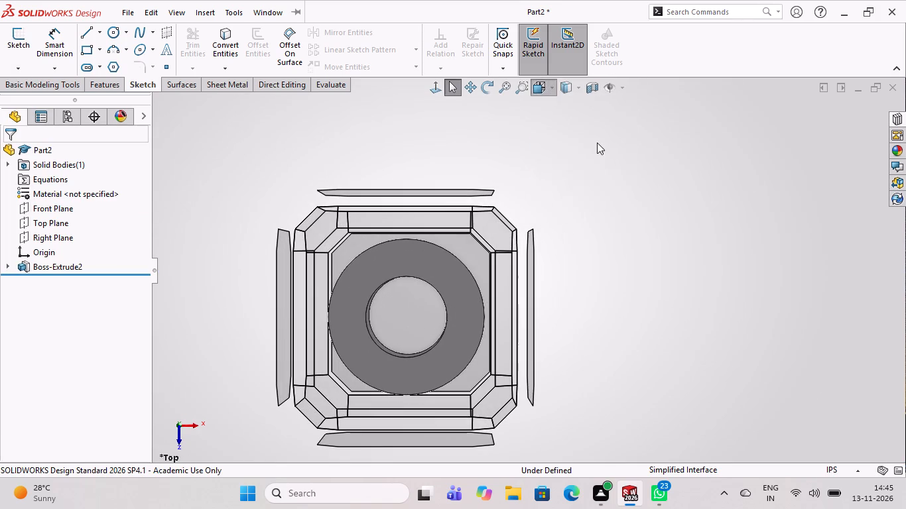
{"action": "scroll", "coordinate": [539, 155], "scroll_direction": "down", "scroll_amount": 3}
{"action": "scroll", "coordinate": [539, 156], "scroll_direction": "up", "scroll_amount": 2}
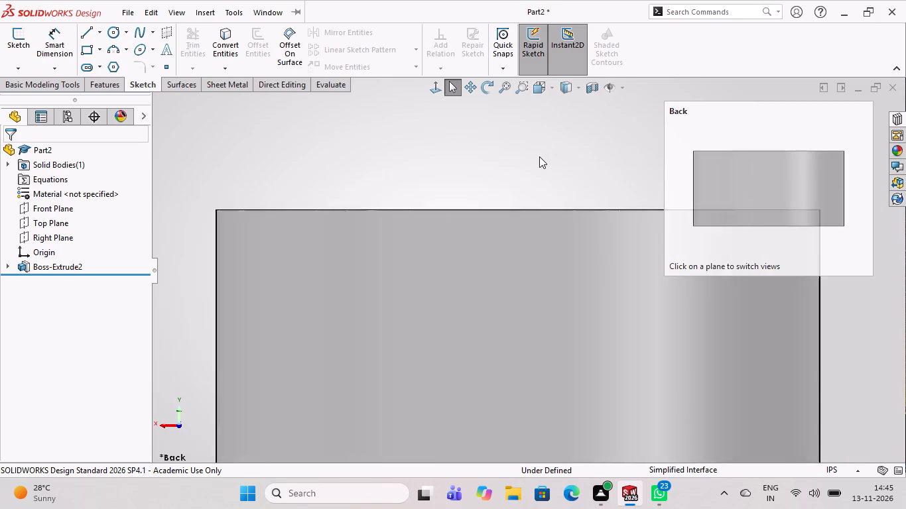
{"action": "scroll", "coordinate": [539, 156], "scroll_direction": "up", "scroll_amount": 6}
{"action": "left_click", "coordinate": [554, 87]}
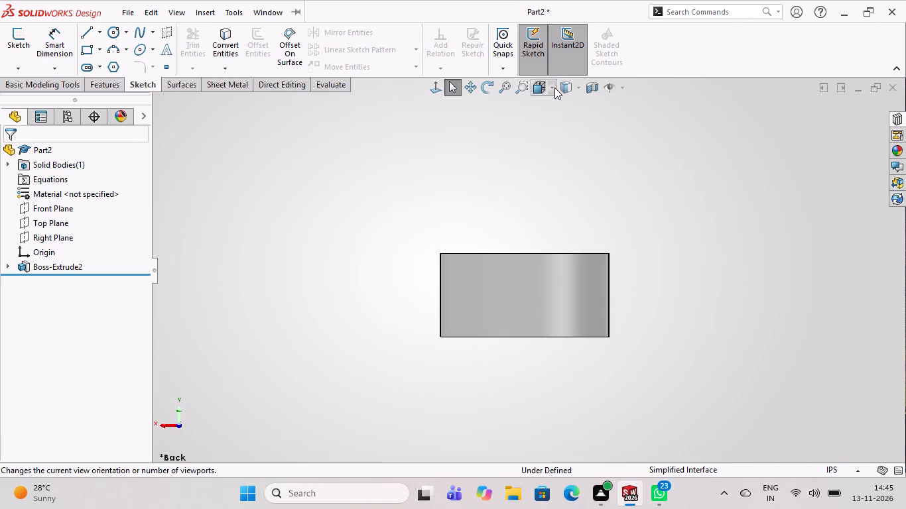
{"action": "left_click", "coordinate": [578, 142]}
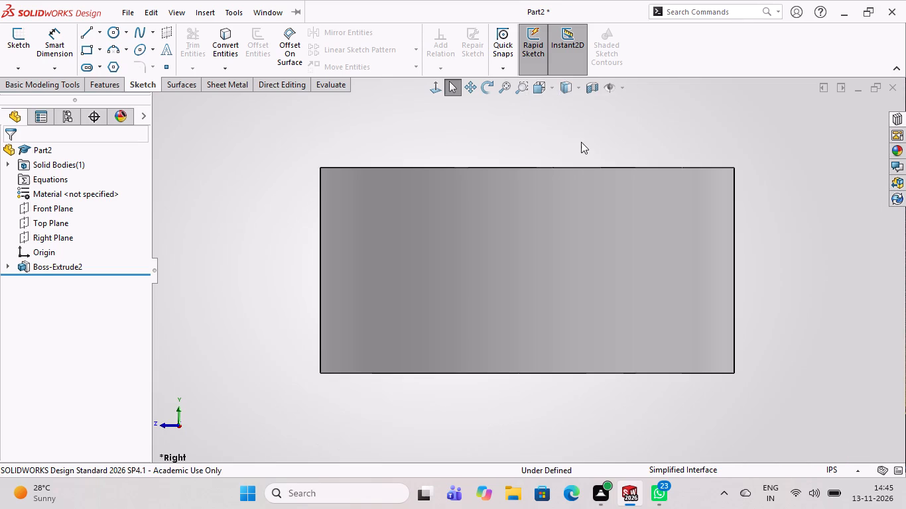
{"action": "left_click", "coordinate": [552, 87]}
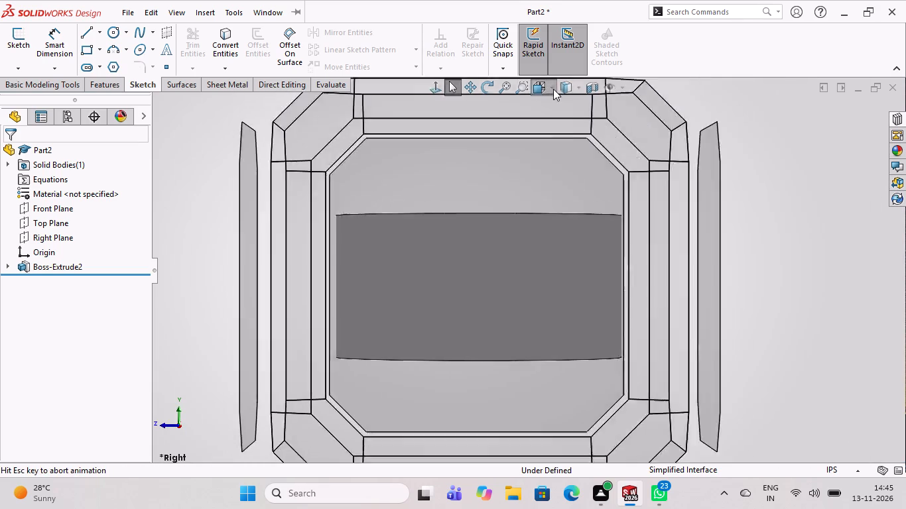
{"action": "left_click", "coordinate": [555, 128]}
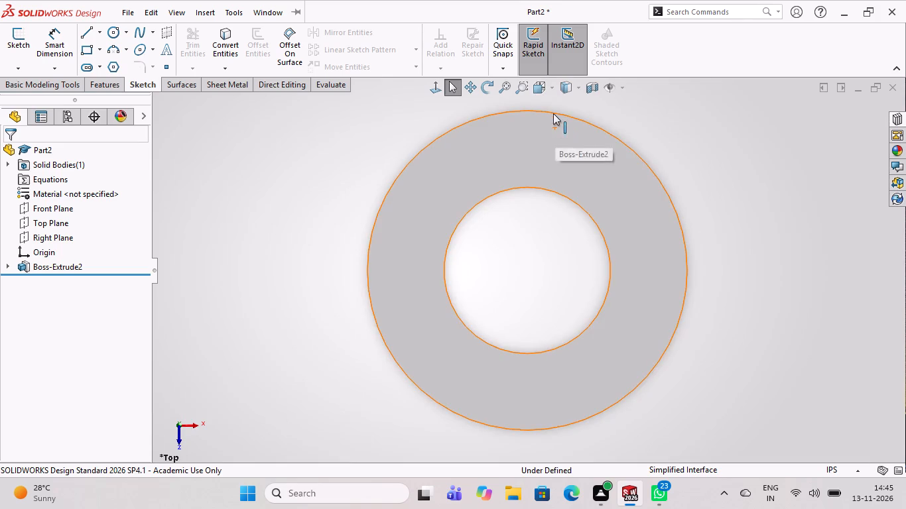
{"action": "left_click", "coordinate": [549, 93]}
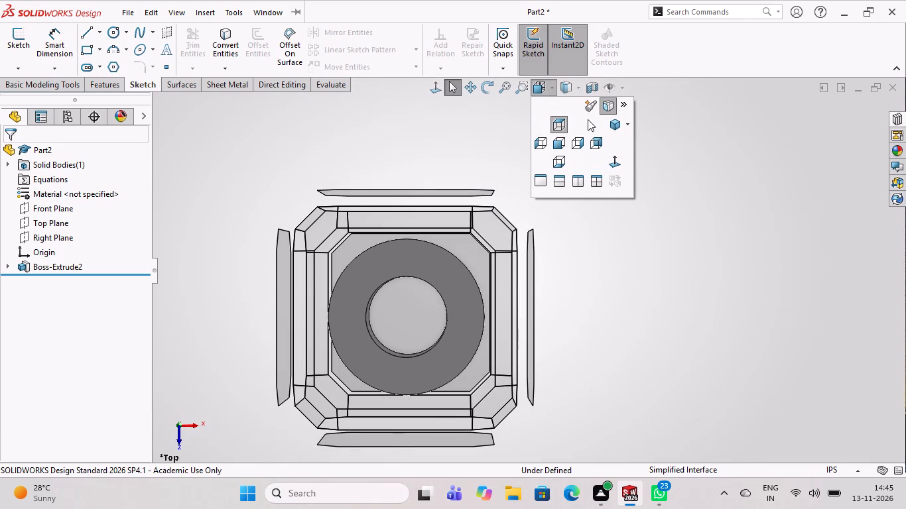
{"action": "left_click", "coordinate": [607, 109]}
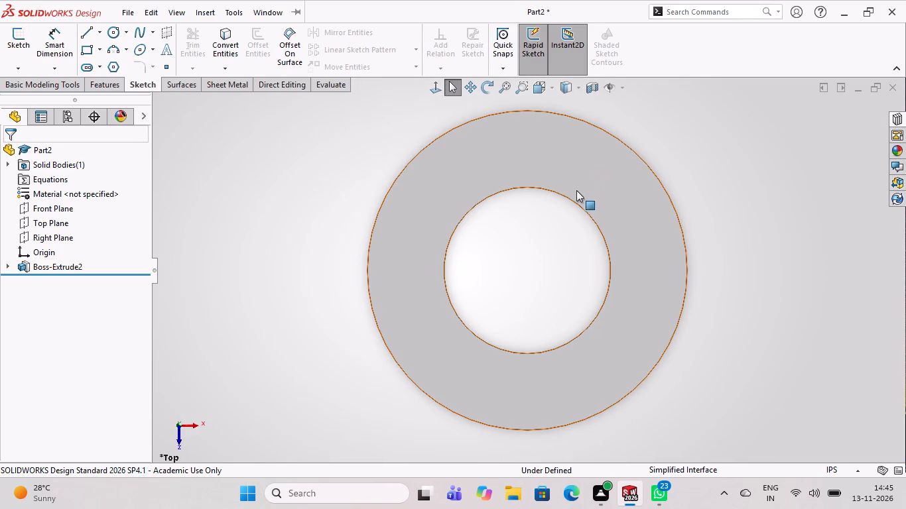
{"action": "scroll", "coordinate": [575, 200], "scroll_direction": "down", "scroll_amount": 2}
{"action": "scroll", "coordinate": [575, 200], "scroll_direction": "up", "scroll_amount": 8}
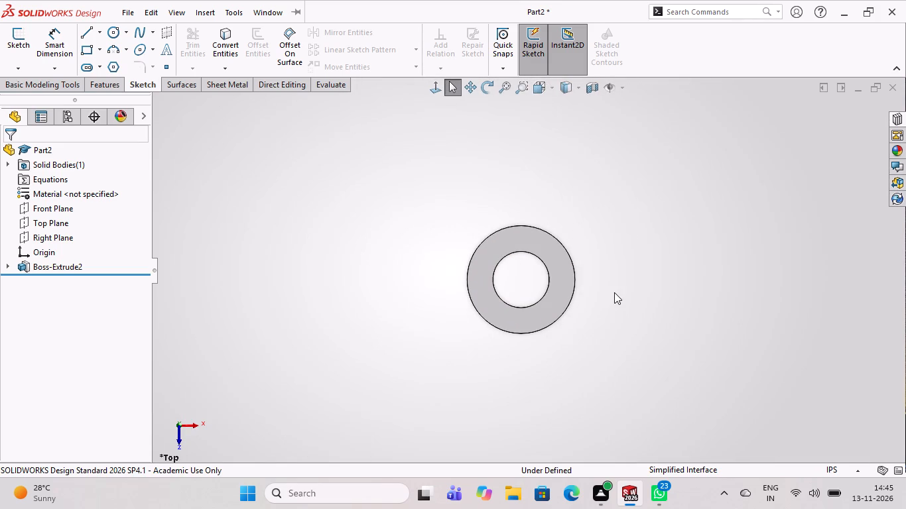
{"action": "middle_click_drag", "start_coordinate": [613, 300], "coordinate": [498, 315]}
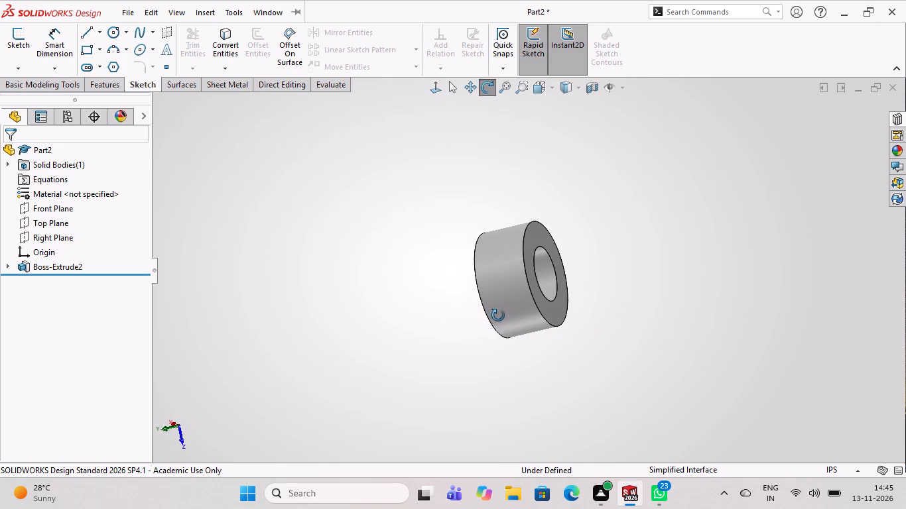
{"action": "middle_click_drag", "start_coordinate": [498, 315], "coordinate": [612, 227]}
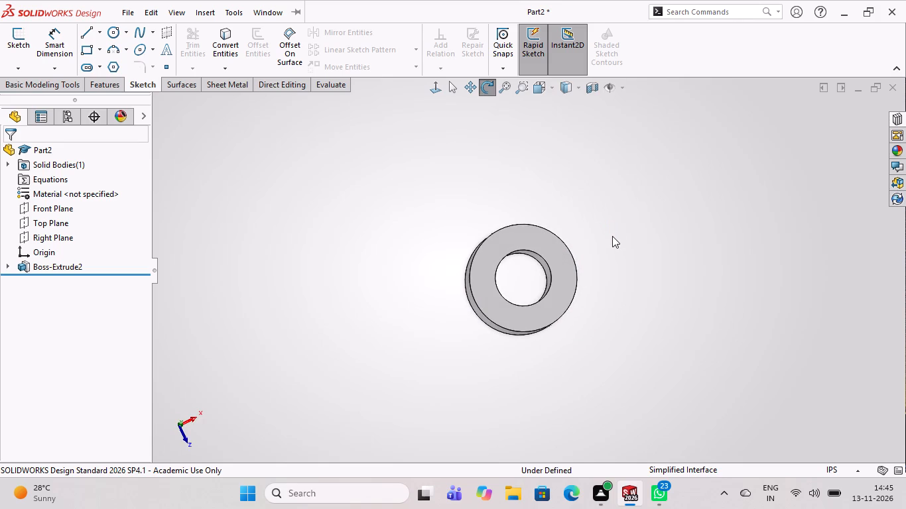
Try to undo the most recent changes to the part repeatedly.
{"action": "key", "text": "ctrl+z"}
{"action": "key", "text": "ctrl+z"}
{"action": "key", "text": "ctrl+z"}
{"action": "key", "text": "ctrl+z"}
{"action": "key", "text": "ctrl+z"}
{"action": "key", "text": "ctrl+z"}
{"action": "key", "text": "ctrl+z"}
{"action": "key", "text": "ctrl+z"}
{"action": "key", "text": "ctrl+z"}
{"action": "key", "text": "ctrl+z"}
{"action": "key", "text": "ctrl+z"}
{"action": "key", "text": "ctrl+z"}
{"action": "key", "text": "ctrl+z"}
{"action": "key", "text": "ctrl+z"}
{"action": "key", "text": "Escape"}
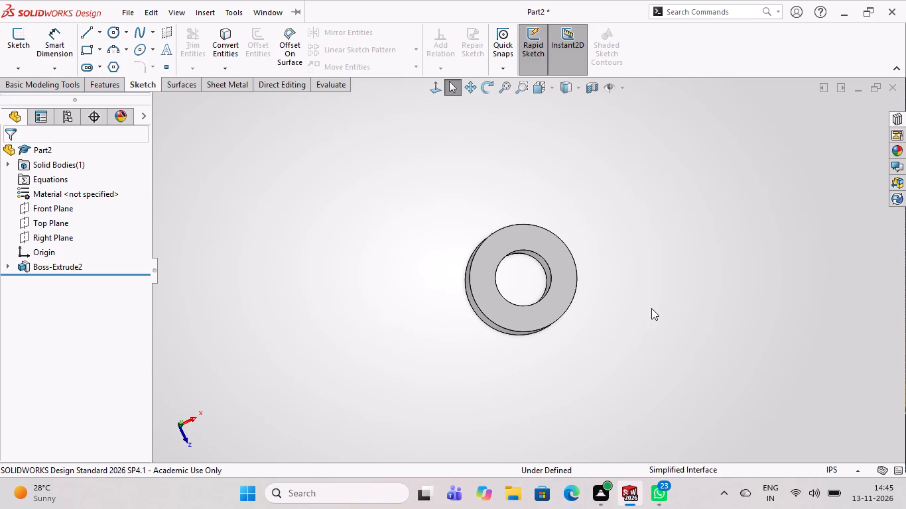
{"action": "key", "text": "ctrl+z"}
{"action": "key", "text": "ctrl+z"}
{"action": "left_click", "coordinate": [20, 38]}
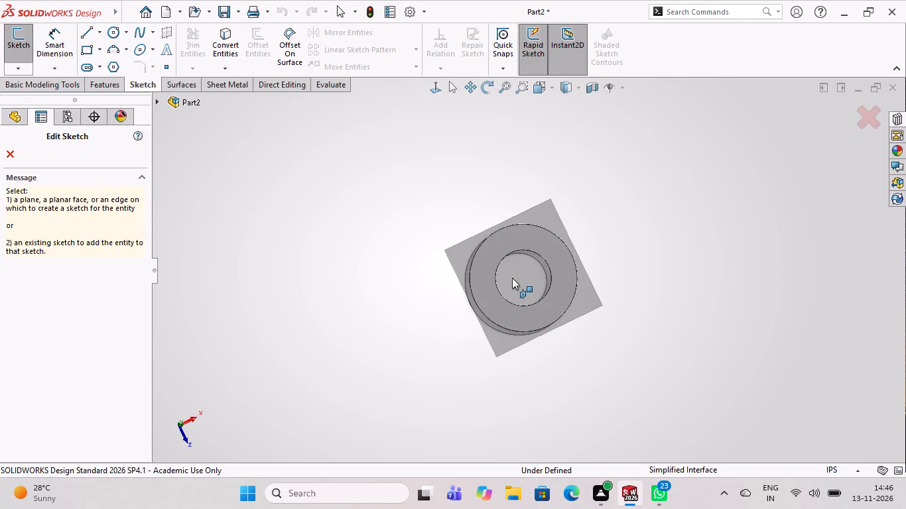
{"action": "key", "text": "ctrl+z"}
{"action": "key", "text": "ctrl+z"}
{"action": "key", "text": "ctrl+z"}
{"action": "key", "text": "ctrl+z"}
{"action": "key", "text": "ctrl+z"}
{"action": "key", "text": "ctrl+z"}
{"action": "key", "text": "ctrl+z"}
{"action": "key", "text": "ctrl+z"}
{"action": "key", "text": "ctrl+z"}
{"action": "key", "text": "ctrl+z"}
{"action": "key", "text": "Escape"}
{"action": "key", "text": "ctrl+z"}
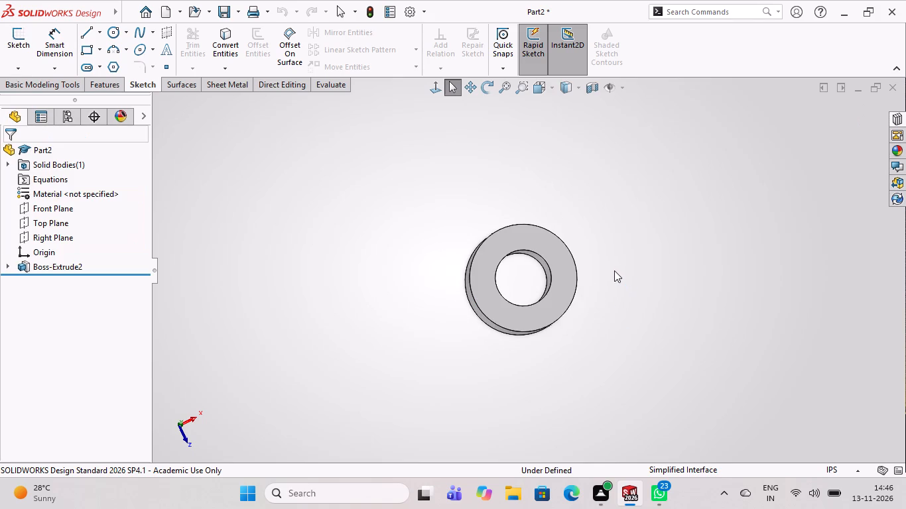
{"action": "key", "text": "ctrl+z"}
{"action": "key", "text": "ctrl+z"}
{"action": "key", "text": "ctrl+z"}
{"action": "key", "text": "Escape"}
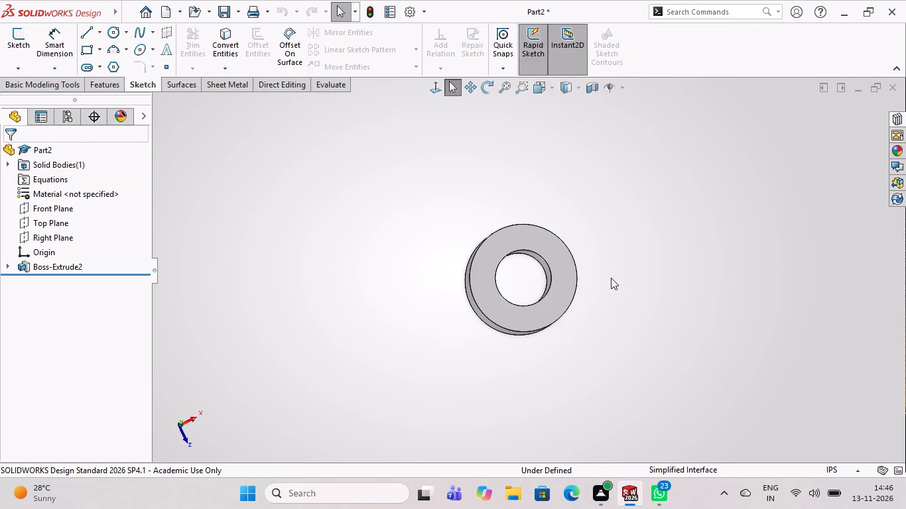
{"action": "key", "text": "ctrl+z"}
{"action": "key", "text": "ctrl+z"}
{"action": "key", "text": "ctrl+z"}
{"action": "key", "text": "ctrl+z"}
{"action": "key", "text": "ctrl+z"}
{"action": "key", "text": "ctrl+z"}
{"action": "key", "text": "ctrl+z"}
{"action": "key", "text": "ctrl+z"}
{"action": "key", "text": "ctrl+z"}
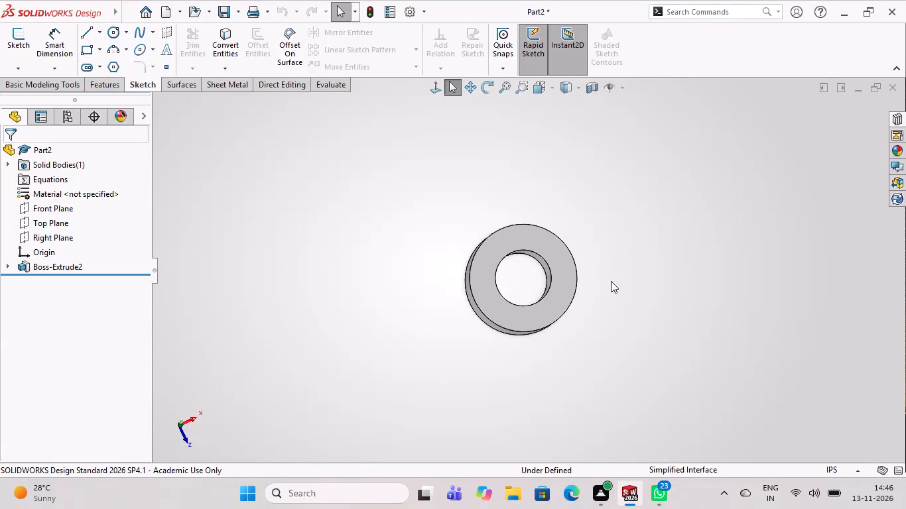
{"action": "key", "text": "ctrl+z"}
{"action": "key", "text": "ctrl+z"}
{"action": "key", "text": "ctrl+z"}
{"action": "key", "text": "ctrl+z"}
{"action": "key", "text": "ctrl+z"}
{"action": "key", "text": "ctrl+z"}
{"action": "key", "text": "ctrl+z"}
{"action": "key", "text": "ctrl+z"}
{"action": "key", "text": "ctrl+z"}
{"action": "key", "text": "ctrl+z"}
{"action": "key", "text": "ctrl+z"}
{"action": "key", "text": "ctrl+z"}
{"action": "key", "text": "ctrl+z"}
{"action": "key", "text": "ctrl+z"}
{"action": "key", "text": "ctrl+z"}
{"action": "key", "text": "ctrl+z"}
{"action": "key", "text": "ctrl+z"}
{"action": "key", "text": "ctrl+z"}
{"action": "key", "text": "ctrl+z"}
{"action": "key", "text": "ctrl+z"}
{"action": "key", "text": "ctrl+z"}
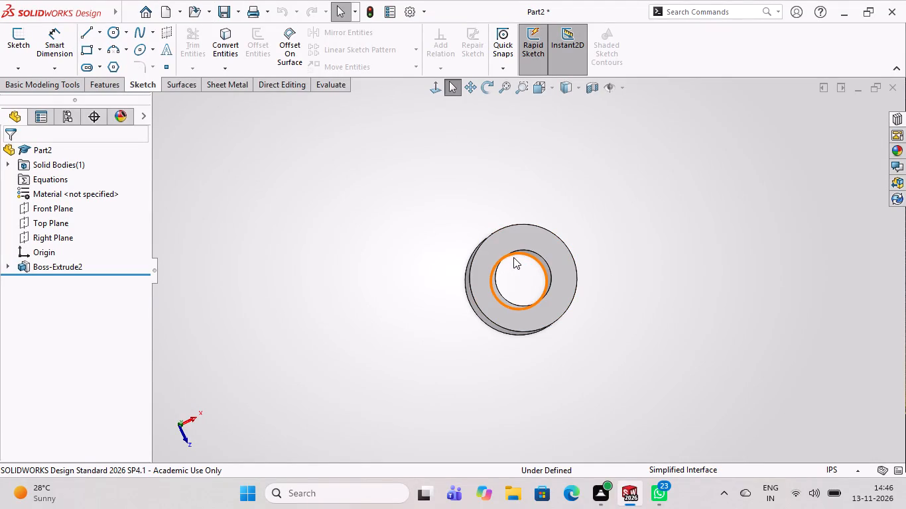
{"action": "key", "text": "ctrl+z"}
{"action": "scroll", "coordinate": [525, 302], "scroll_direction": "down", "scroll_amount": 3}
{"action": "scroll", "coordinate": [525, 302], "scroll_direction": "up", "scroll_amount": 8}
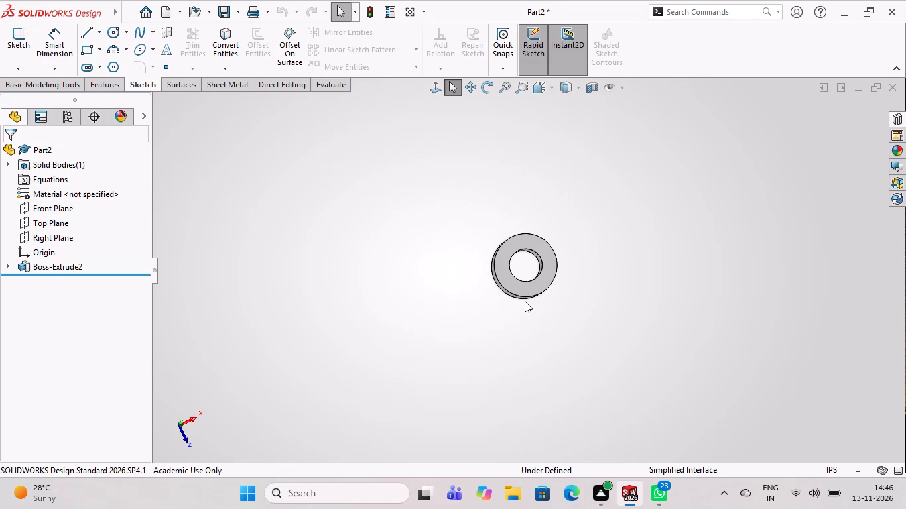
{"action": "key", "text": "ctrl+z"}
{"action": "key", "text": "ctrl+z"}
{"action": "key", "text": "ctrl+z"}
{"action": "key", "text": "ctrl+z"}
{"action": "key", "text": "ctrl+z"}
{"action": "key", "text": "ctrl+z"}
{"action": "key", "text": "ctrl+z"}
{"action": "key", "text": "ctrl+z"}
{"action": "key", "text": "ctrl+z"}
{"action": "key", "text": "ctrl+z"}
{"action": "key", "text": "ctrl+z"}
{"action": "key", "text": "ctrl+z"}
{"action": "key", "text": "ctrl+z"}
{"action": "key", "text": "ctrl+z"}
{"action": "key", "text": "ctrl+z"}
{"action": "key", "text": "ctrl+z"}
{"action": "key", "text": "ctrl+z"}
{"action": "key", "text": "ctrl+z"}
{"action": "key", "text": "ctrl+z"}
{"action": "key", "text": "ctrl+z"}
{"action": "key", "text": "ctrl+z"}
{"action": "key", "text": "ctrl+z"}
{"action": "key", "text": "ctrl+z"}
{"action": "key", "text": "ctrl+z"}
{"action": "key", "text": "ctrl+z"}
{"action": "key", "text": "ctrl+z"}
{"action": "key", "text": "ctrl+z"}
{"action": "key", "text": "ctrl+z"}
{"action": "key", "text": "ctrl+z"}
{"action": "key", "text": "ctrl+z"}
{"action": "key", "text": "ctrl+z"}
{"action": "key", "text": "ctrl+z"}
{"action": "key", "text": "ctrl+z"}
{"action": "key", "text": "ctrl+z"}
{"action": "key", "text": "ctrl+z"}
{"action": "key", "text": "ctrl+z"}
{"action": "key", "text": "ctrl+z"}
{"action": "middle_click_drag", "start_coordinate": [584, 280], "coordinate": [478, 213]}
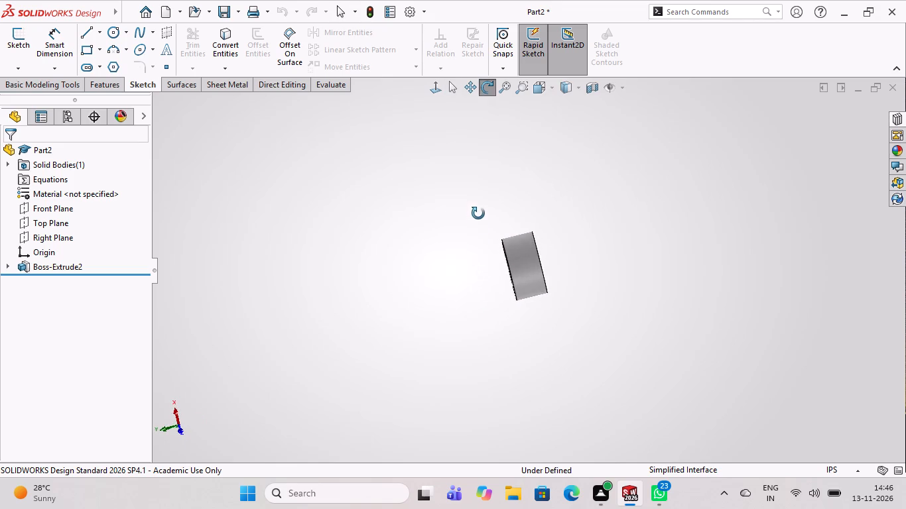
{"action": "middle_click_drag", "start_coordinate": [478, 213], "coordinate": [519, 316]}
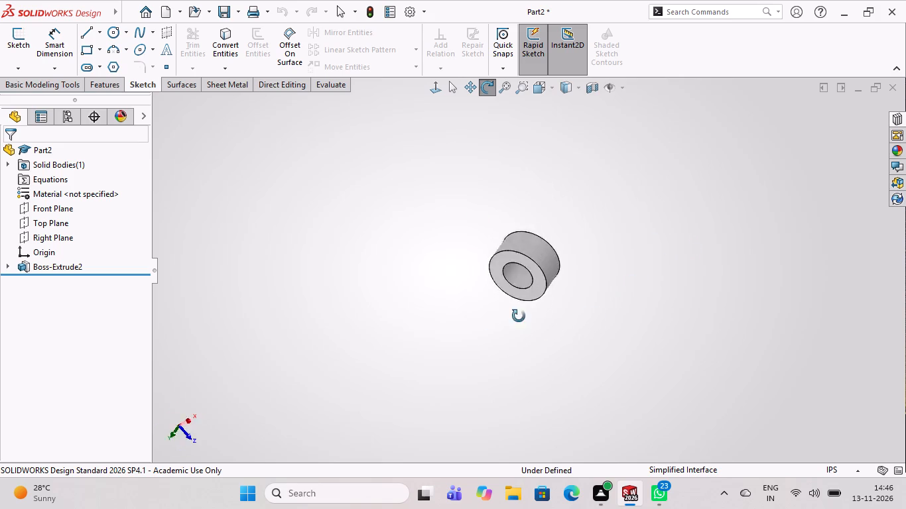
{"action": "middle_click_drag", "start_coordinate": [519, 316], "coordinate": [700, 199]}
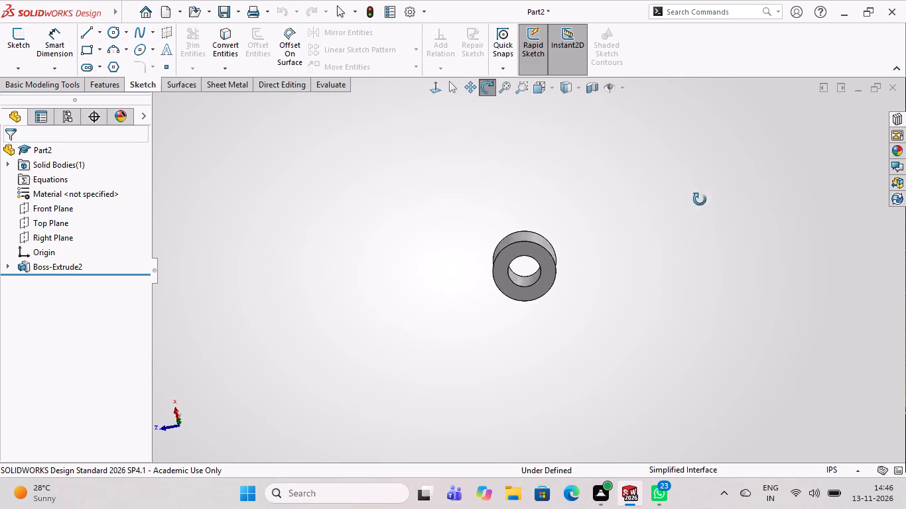
Examine the ring's faces, bore and outer side from several rotated angles and zoom levels.
{"action": "middle_click_drag", "start_coordinate": [700, 199], "coordinate": [524, 400]}
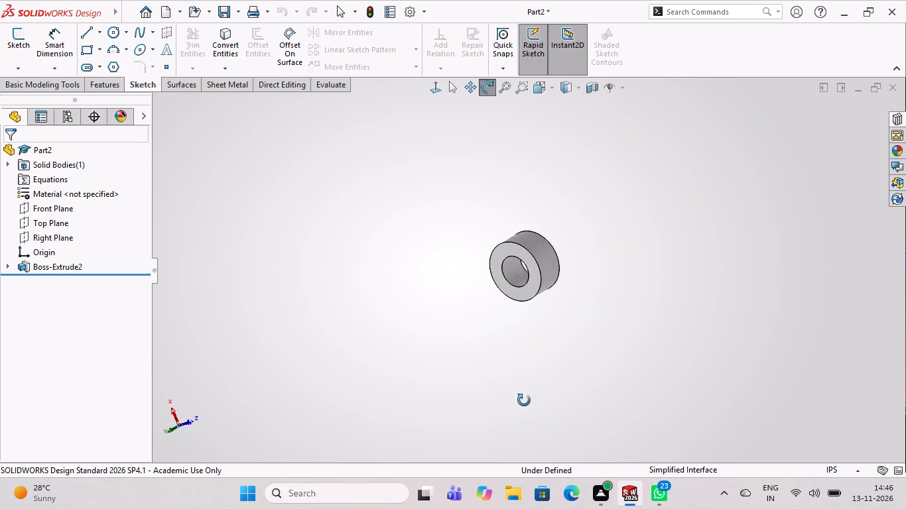
{"action": "middle_click_drag", "start_coordinate": [524, 400], "coordinate": [476, 241]}
{"action": "scroll", "coordinate": [481, 251], "scroll_direction": "up", "scroll_amount": 1}
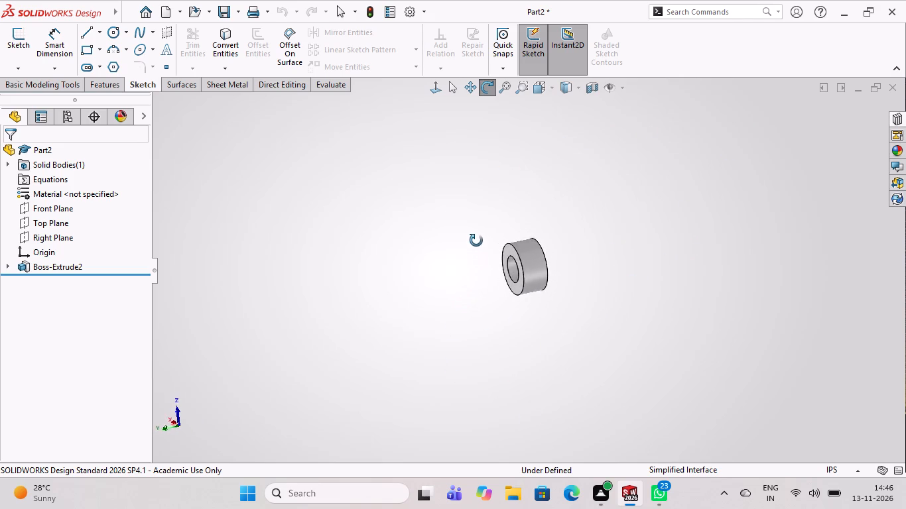
{"action": "middle_click_drag", "start_coordinate": [476, 241], "coordinate": [437, 201]}
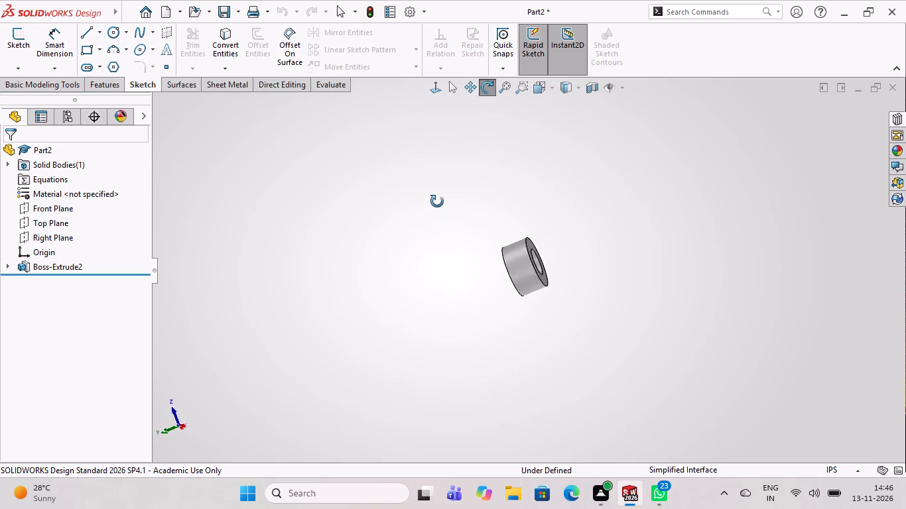
{"action": "middle_click_drag", "start_coordinate": [437, 201], "coordinate": [566, 274]}
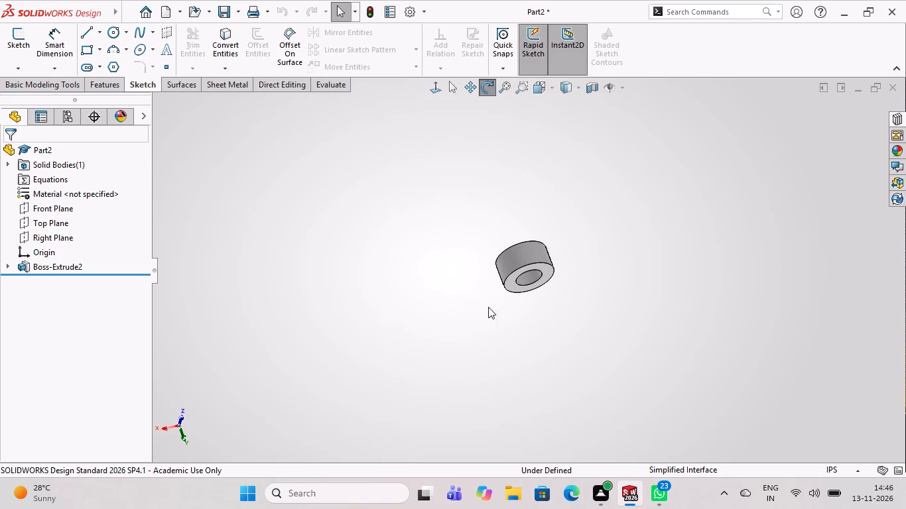
{"action": "middle_click_drag", "start_coordinate": [552, 338], "coordinate": [413, 129]}
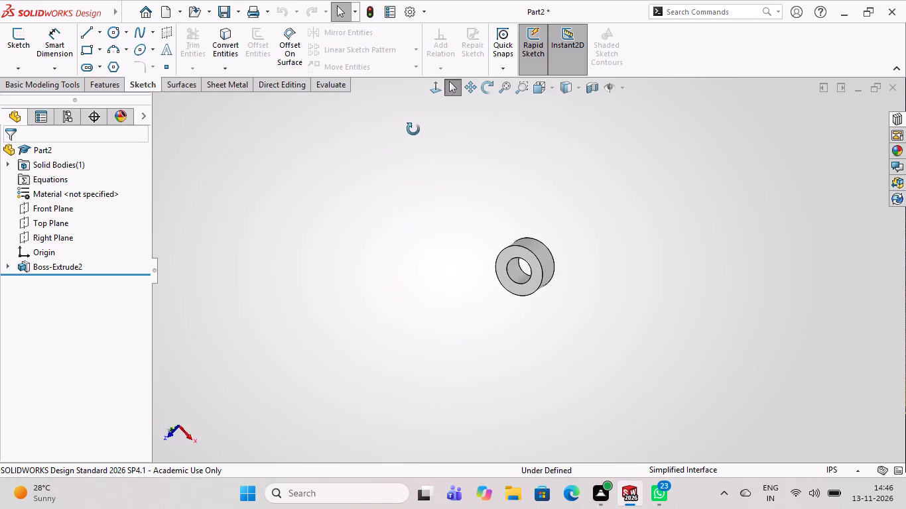
{"action": "middle_click_drag", "start_coordinate": [413, 129], "coordinate": [513, 318]}
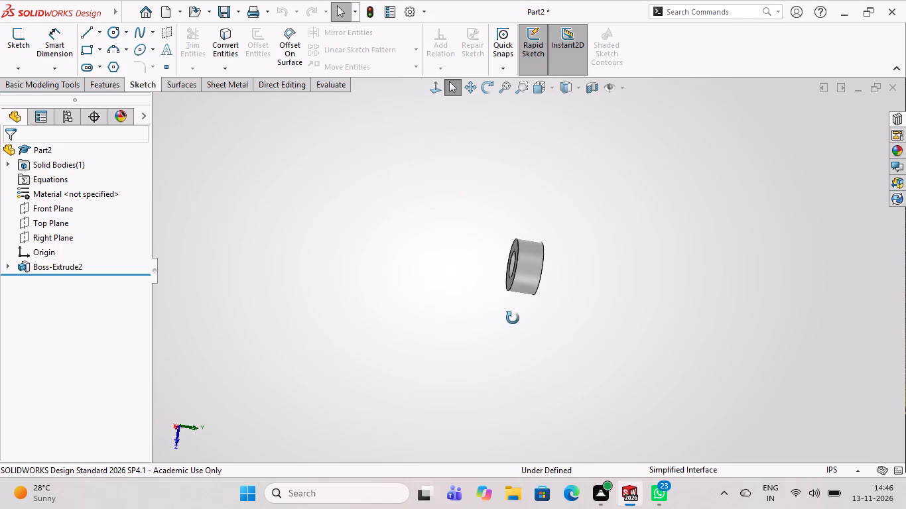
{"action": "middle_click_drag", "start_coordinate": [513, 318], "coordinate": [508, 254]}
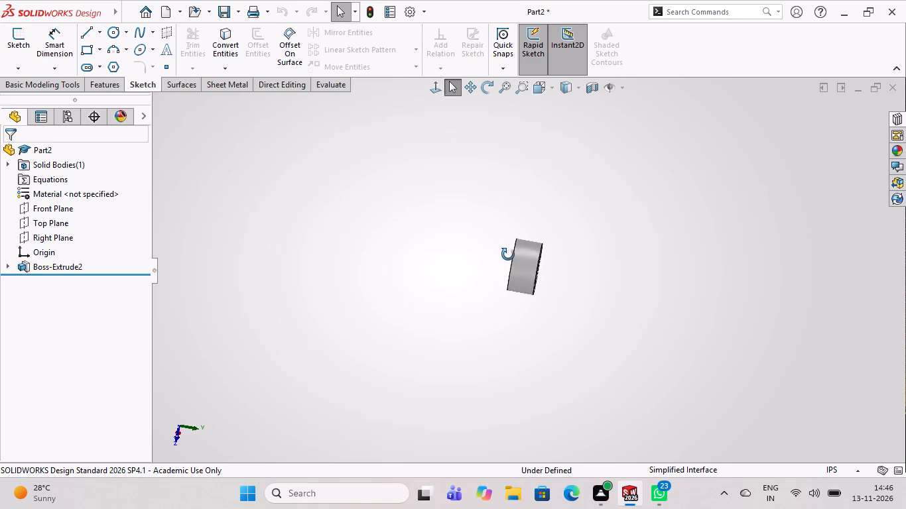
{"action": "middle_click_drag", "start_coordinate": [508, 254], "coordinate": [527, 245]}
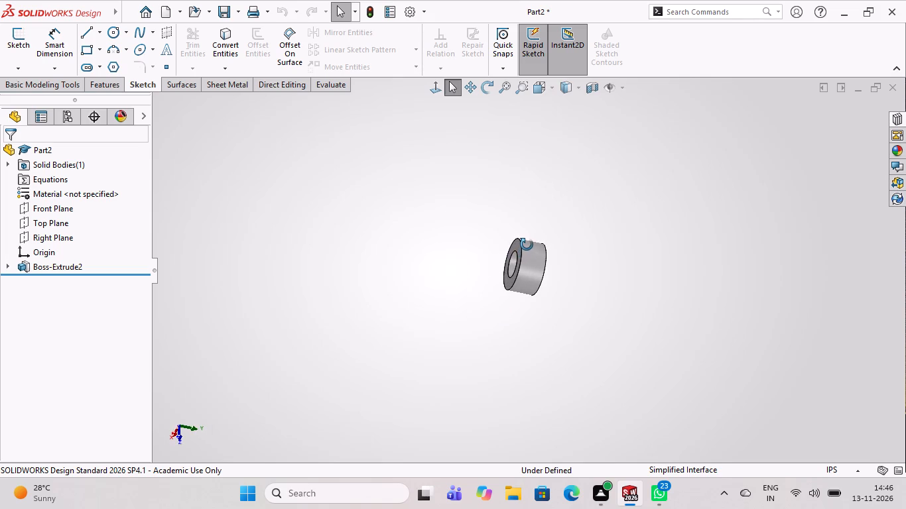
{"action": "middle_click_drag", "start_coordinate": [527, 245], "coordinate": [322, 207]}
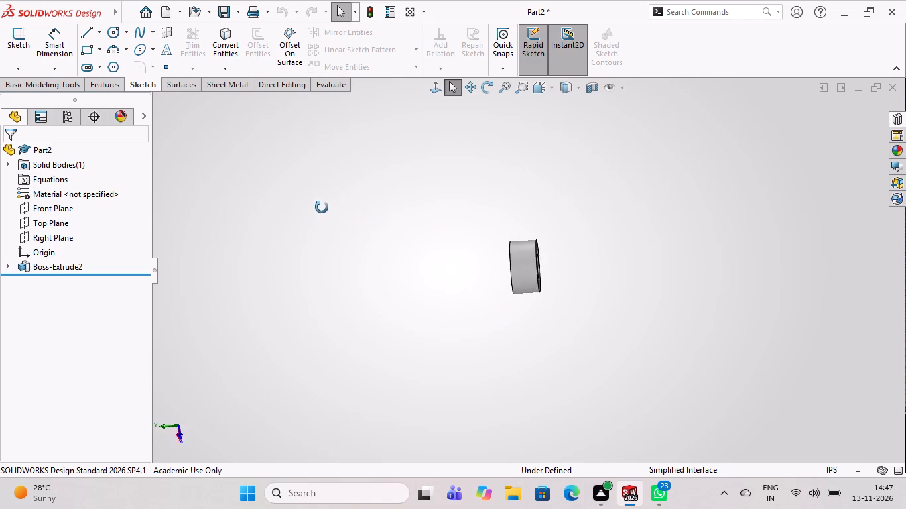
{"action": "middle_click_drag", "start_coordinate": [322, 207], "coordinate": [321, 202]}
{"action": "scroll", "coordinate": [578, 260], "scroll_direction": "down", "scroll_amount": 2}
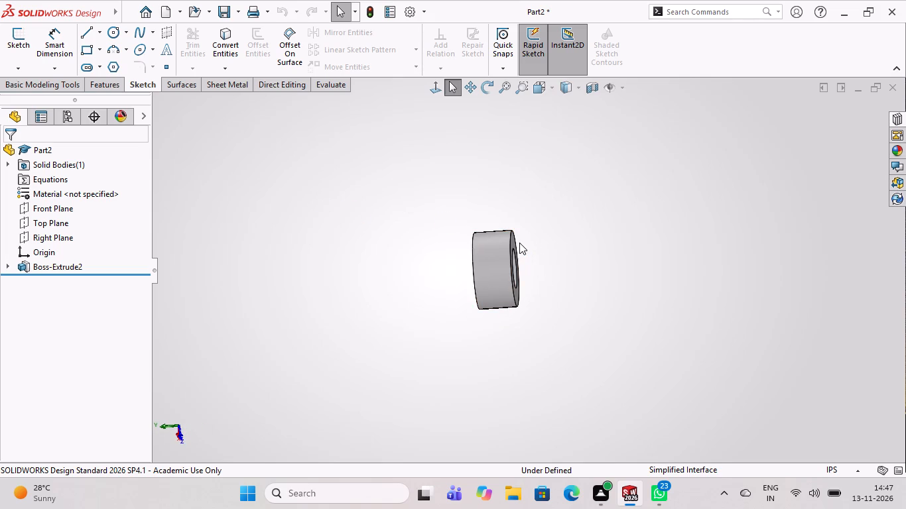
{"action": "scroll", "coordinate": [519, 243], "scroll_direction": "down", "scroll_amount": 3}
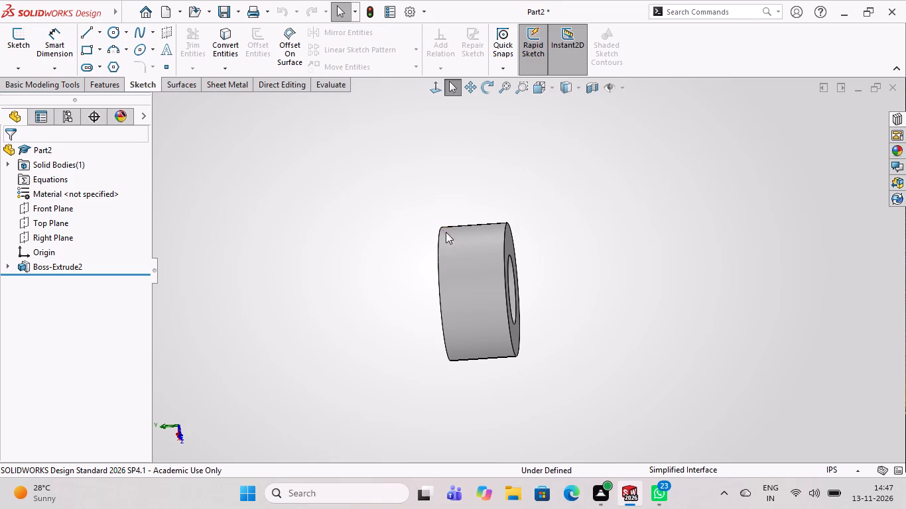
{"action": "scroll", "coordinate": [500, 345], "scroll_direction": "up", "scroll_amount": 2}
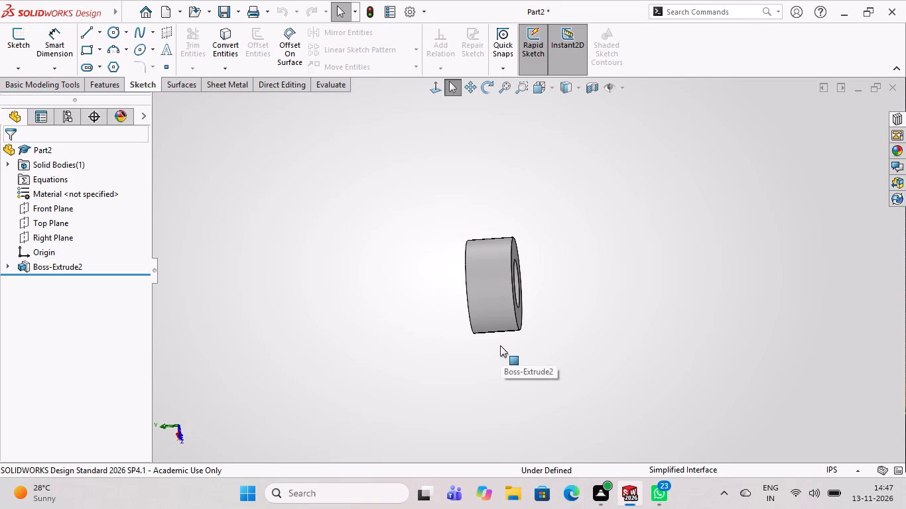
{"action": "middle_click_drag", "start_coordinate": [420, 304], "coordinate": [509, 299]}
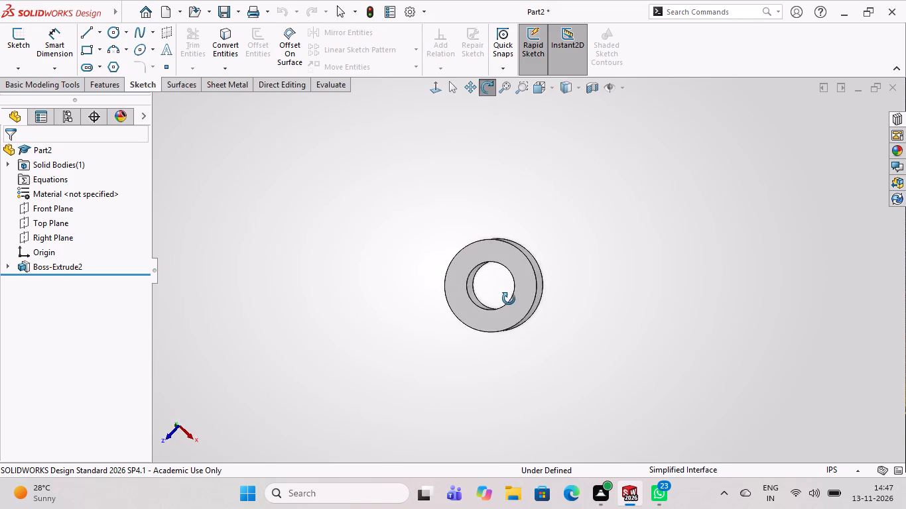
{"action": "middle_click_drag", "start_coordinate": [509, 299], "coordinate": [511, 317]}
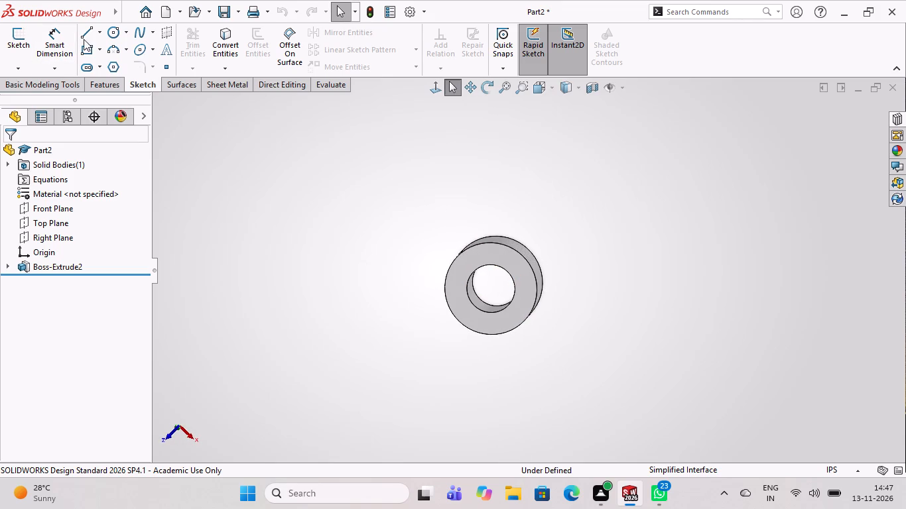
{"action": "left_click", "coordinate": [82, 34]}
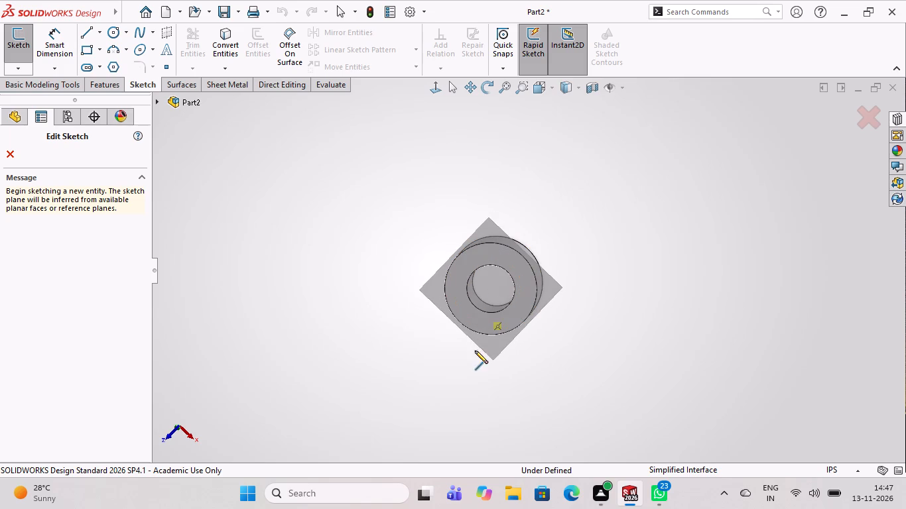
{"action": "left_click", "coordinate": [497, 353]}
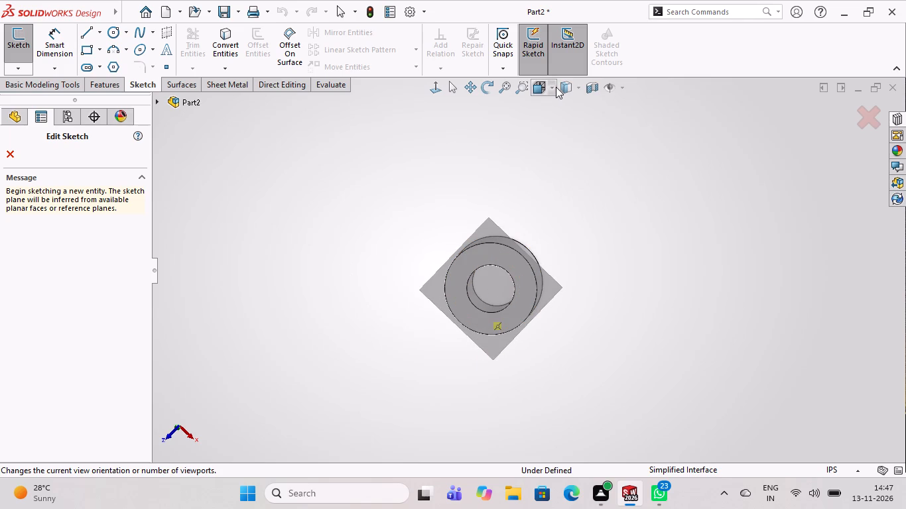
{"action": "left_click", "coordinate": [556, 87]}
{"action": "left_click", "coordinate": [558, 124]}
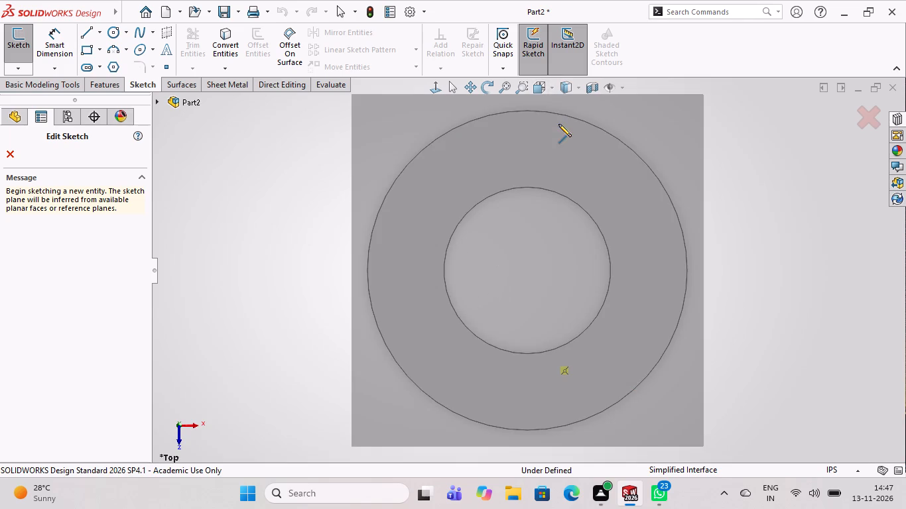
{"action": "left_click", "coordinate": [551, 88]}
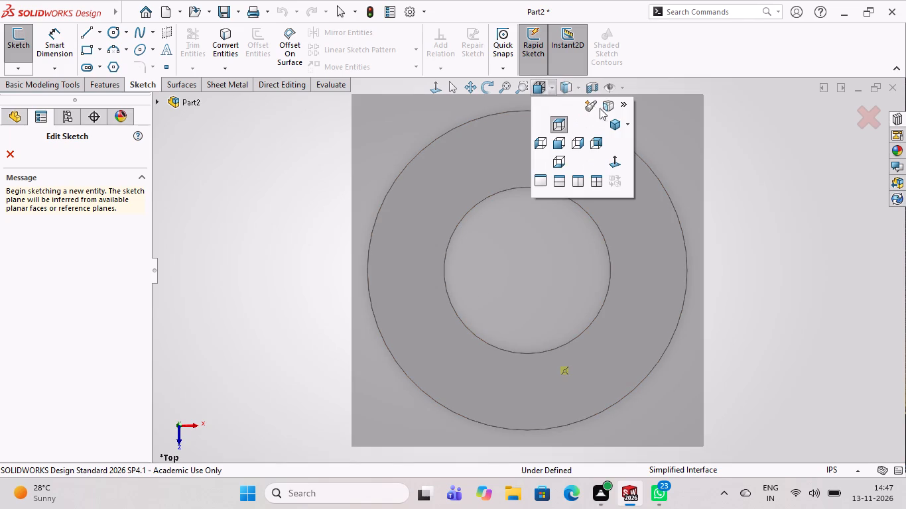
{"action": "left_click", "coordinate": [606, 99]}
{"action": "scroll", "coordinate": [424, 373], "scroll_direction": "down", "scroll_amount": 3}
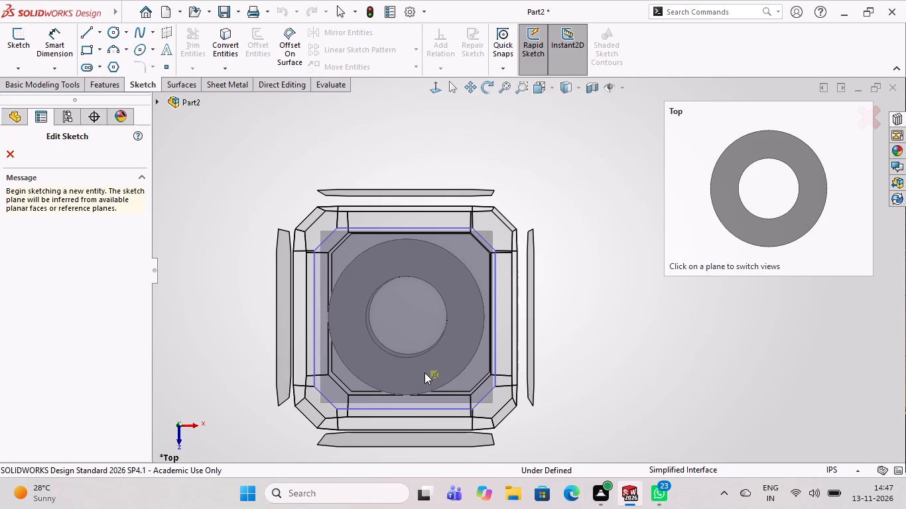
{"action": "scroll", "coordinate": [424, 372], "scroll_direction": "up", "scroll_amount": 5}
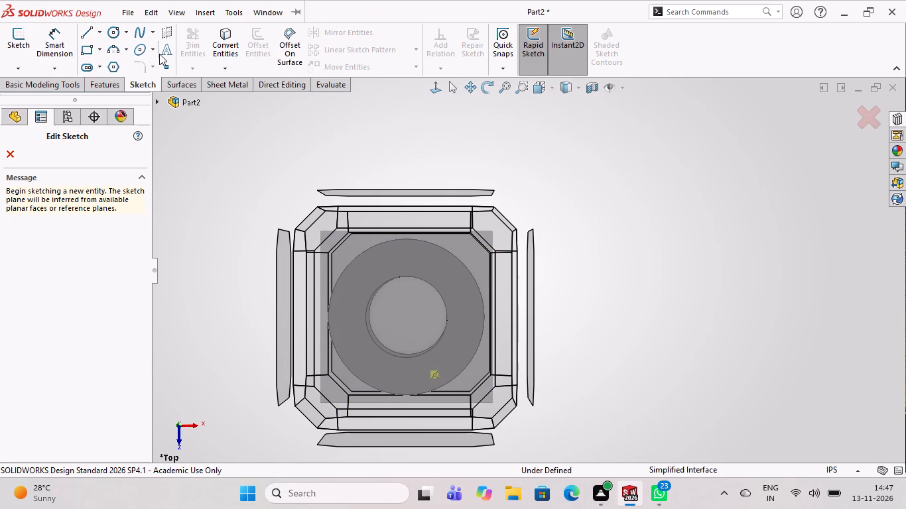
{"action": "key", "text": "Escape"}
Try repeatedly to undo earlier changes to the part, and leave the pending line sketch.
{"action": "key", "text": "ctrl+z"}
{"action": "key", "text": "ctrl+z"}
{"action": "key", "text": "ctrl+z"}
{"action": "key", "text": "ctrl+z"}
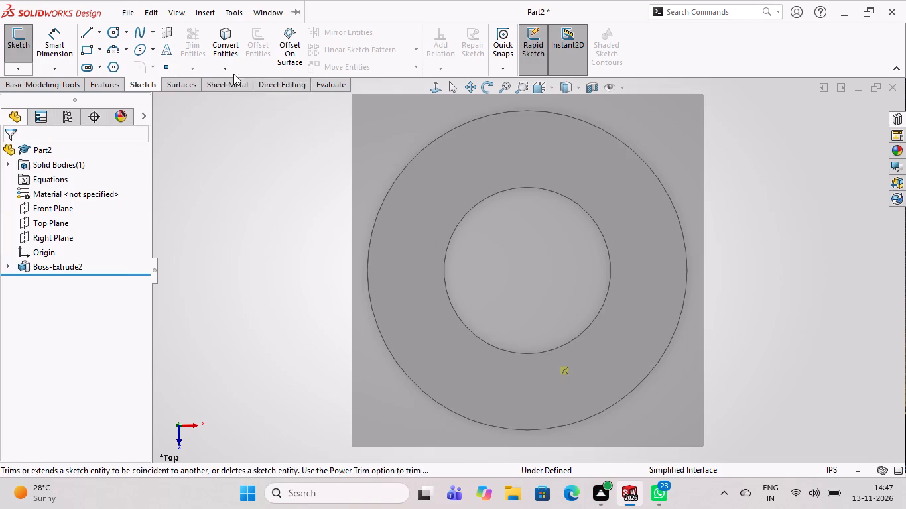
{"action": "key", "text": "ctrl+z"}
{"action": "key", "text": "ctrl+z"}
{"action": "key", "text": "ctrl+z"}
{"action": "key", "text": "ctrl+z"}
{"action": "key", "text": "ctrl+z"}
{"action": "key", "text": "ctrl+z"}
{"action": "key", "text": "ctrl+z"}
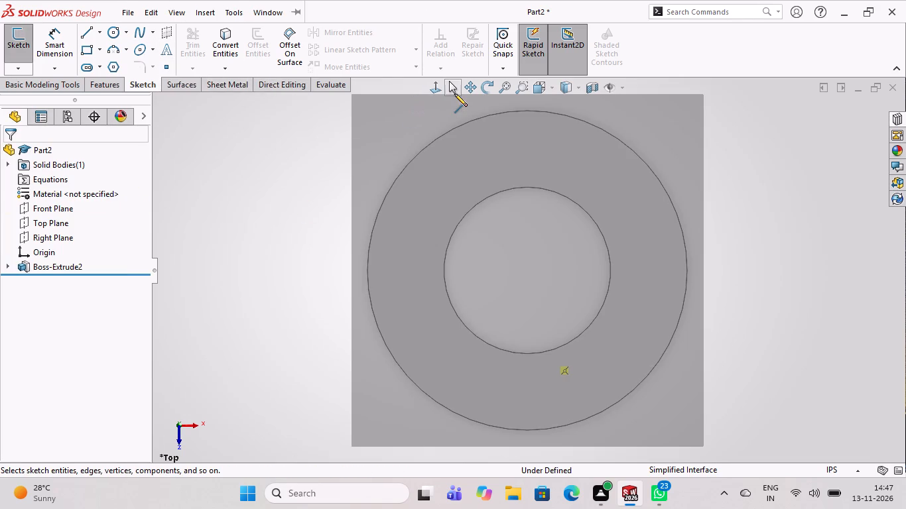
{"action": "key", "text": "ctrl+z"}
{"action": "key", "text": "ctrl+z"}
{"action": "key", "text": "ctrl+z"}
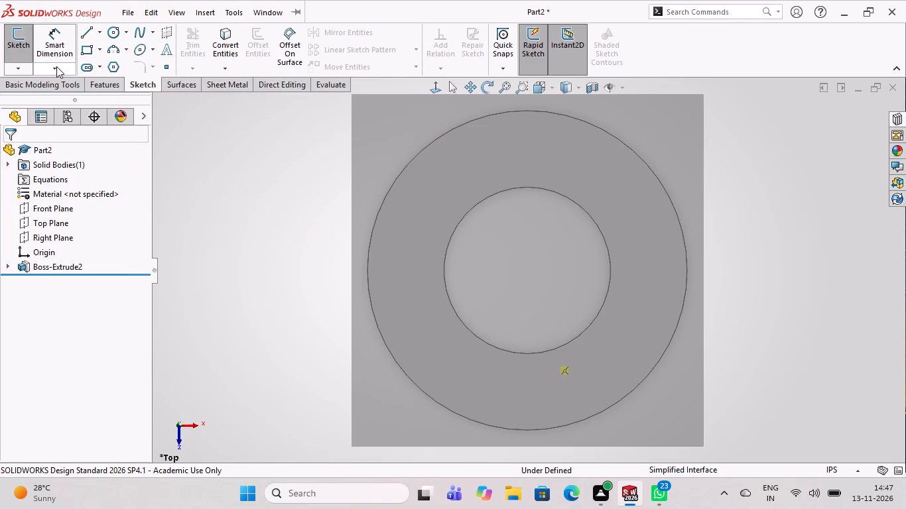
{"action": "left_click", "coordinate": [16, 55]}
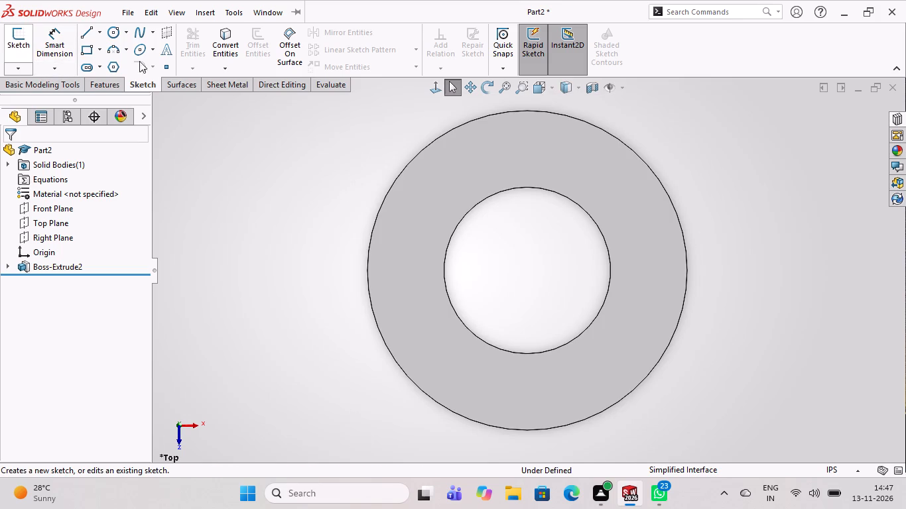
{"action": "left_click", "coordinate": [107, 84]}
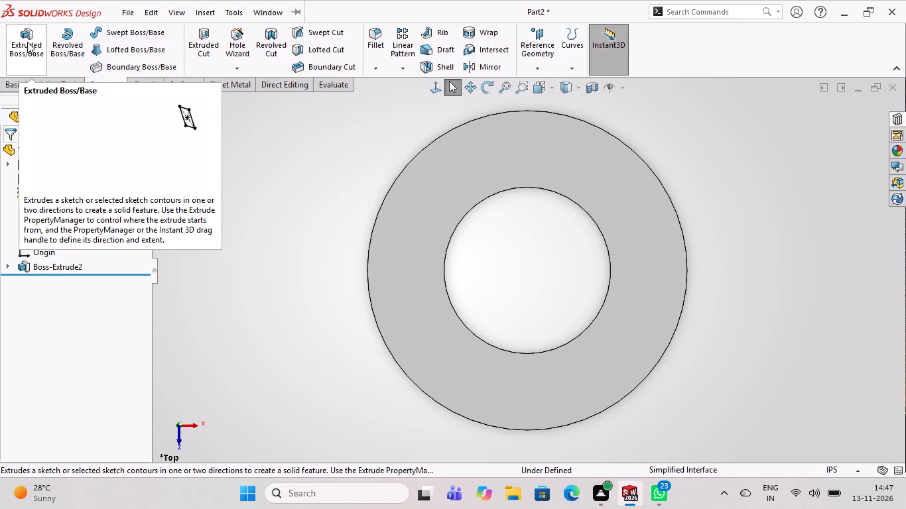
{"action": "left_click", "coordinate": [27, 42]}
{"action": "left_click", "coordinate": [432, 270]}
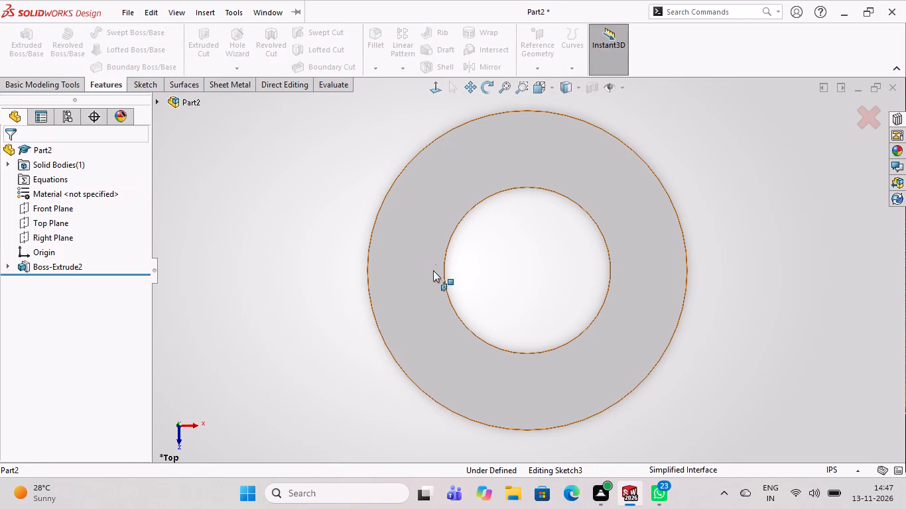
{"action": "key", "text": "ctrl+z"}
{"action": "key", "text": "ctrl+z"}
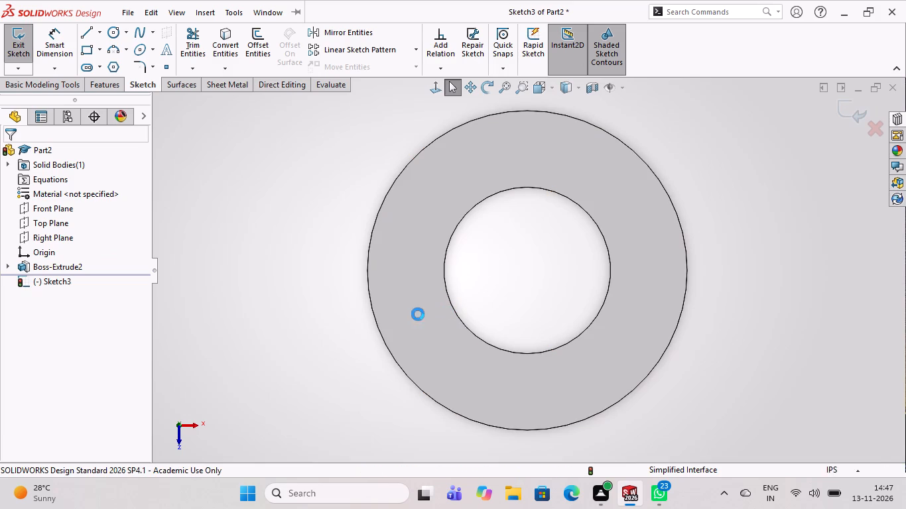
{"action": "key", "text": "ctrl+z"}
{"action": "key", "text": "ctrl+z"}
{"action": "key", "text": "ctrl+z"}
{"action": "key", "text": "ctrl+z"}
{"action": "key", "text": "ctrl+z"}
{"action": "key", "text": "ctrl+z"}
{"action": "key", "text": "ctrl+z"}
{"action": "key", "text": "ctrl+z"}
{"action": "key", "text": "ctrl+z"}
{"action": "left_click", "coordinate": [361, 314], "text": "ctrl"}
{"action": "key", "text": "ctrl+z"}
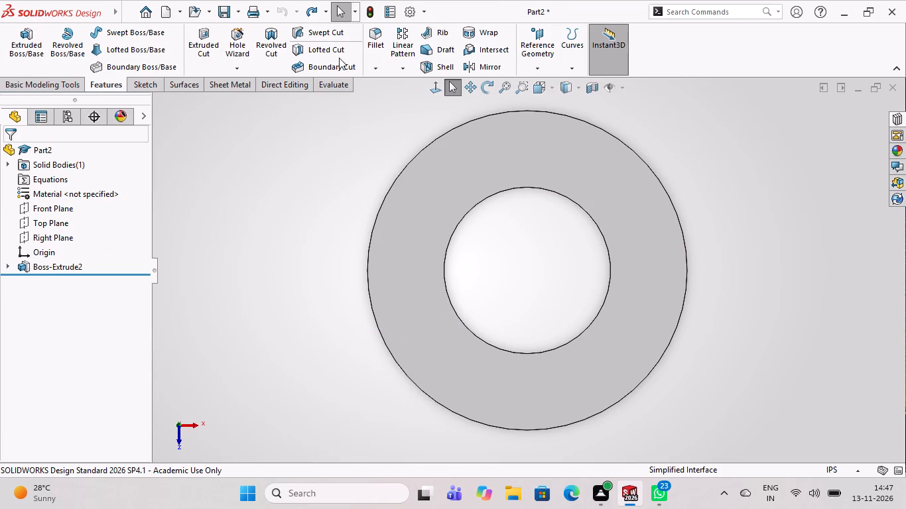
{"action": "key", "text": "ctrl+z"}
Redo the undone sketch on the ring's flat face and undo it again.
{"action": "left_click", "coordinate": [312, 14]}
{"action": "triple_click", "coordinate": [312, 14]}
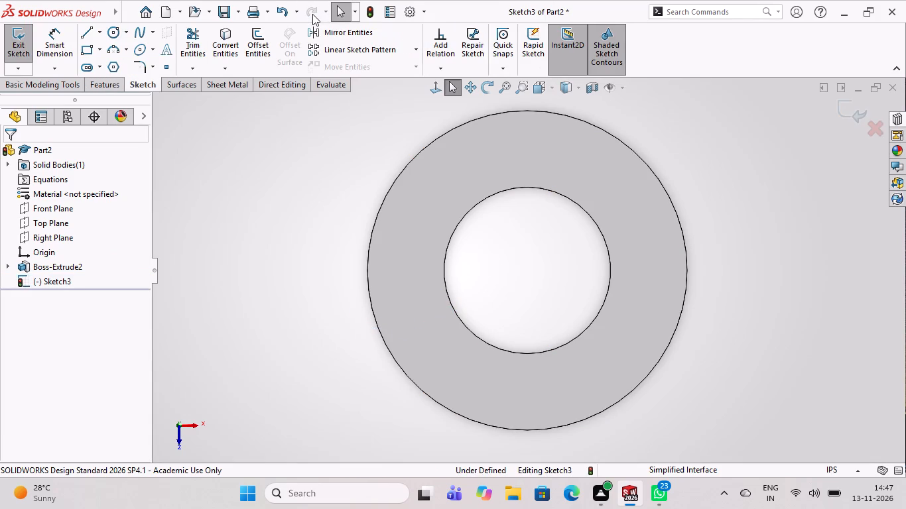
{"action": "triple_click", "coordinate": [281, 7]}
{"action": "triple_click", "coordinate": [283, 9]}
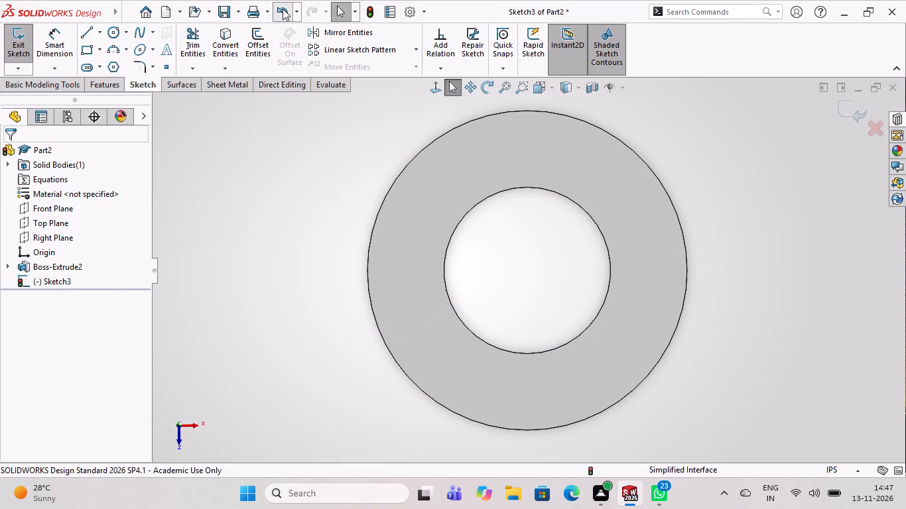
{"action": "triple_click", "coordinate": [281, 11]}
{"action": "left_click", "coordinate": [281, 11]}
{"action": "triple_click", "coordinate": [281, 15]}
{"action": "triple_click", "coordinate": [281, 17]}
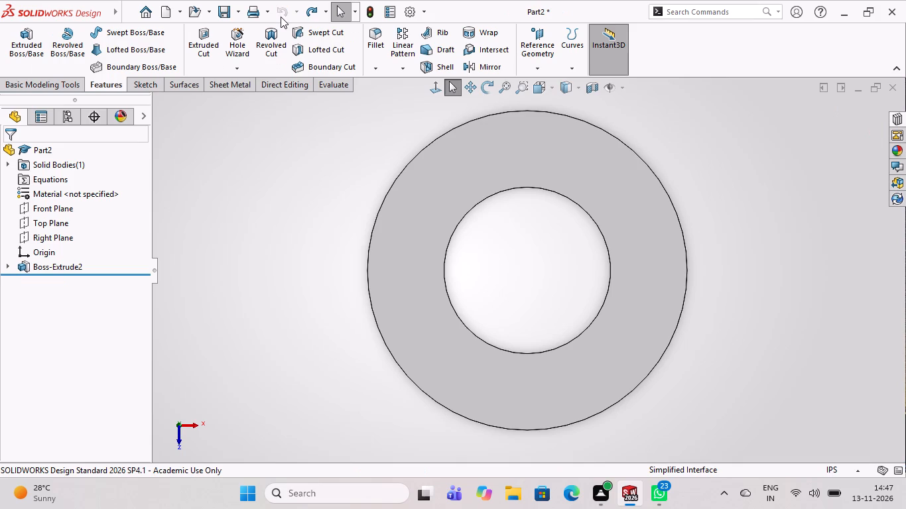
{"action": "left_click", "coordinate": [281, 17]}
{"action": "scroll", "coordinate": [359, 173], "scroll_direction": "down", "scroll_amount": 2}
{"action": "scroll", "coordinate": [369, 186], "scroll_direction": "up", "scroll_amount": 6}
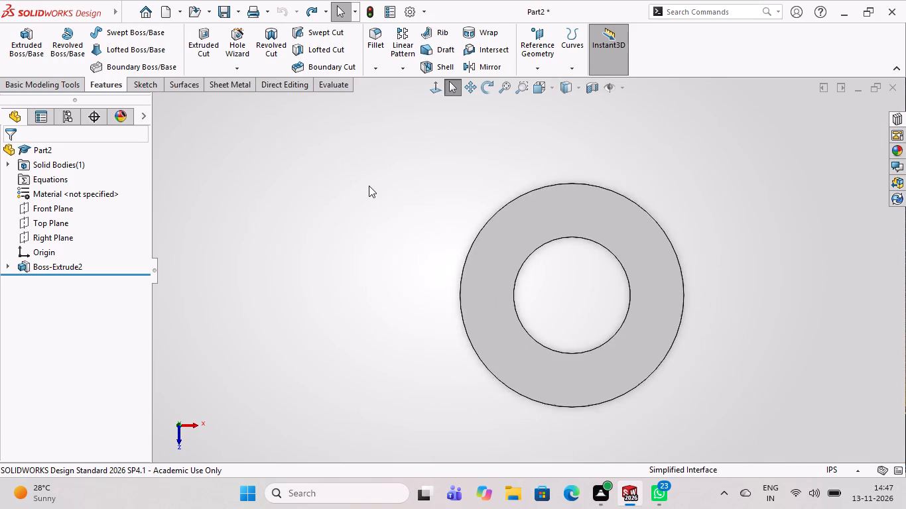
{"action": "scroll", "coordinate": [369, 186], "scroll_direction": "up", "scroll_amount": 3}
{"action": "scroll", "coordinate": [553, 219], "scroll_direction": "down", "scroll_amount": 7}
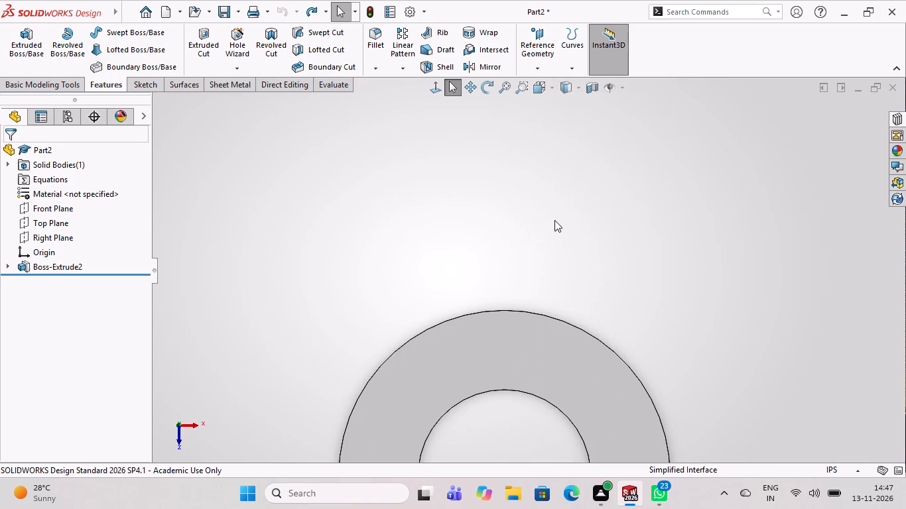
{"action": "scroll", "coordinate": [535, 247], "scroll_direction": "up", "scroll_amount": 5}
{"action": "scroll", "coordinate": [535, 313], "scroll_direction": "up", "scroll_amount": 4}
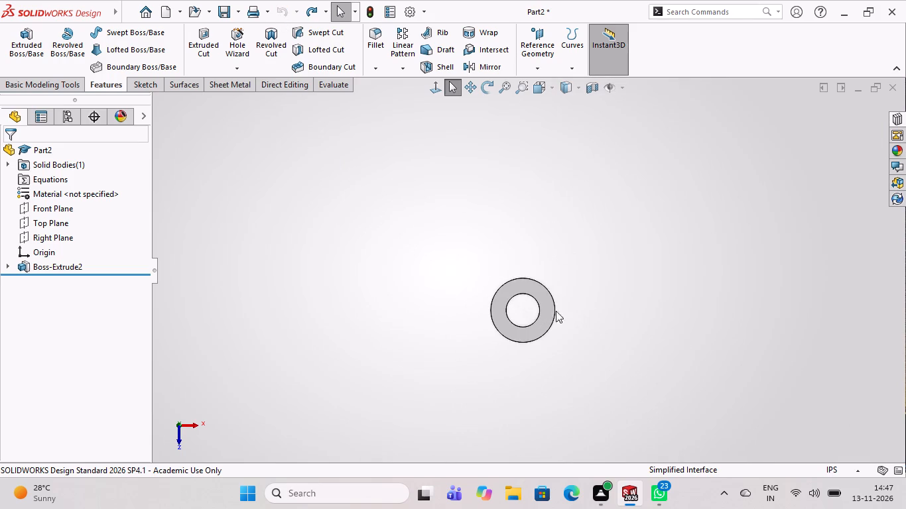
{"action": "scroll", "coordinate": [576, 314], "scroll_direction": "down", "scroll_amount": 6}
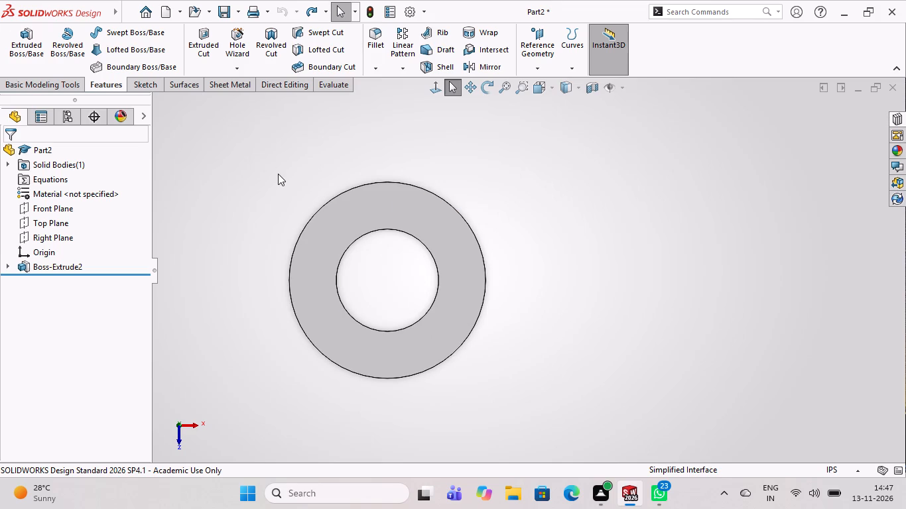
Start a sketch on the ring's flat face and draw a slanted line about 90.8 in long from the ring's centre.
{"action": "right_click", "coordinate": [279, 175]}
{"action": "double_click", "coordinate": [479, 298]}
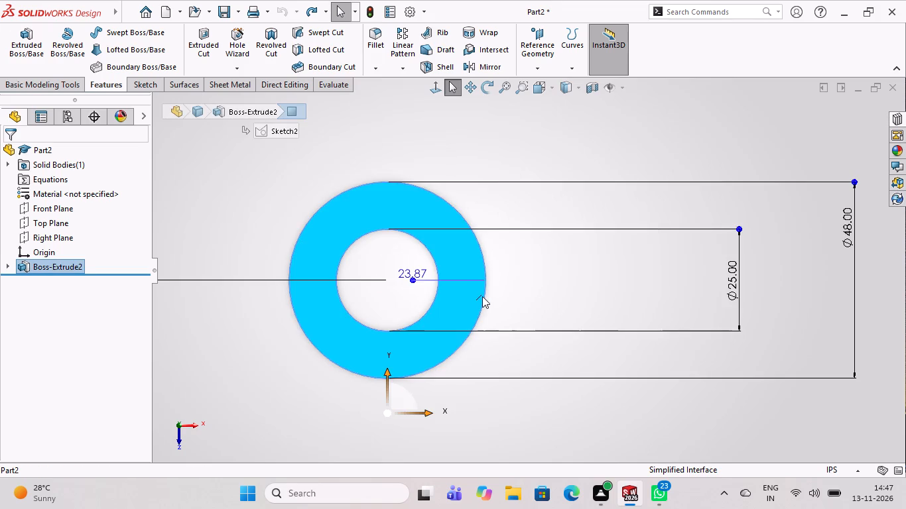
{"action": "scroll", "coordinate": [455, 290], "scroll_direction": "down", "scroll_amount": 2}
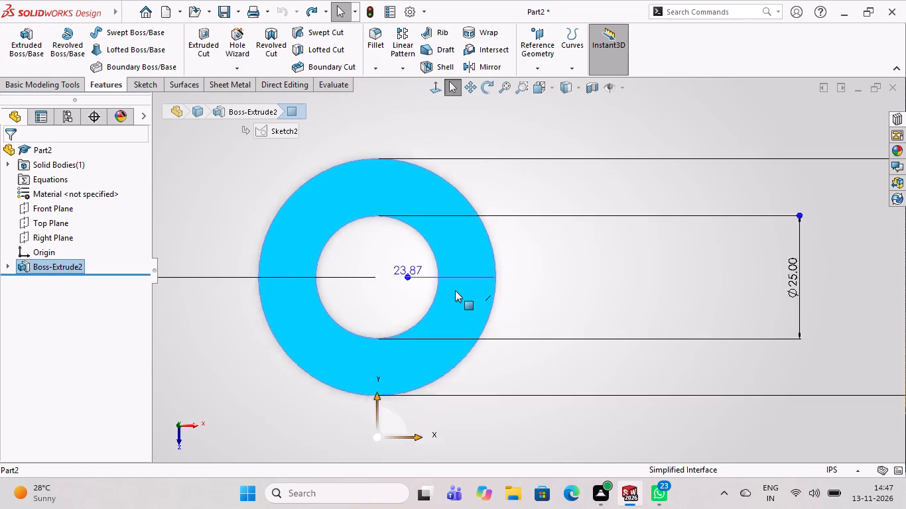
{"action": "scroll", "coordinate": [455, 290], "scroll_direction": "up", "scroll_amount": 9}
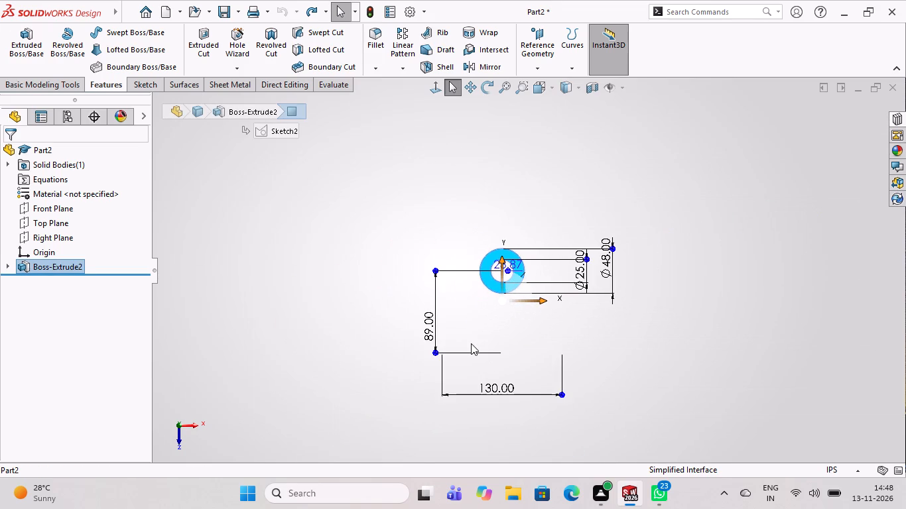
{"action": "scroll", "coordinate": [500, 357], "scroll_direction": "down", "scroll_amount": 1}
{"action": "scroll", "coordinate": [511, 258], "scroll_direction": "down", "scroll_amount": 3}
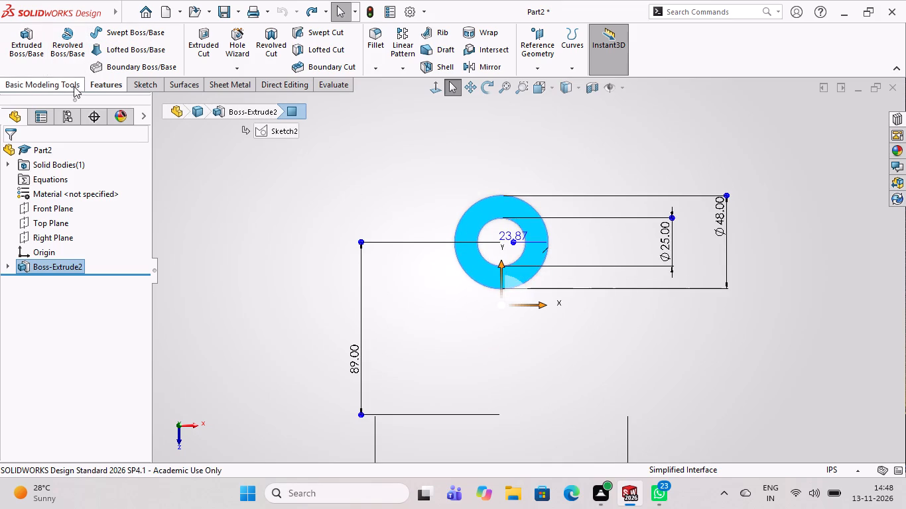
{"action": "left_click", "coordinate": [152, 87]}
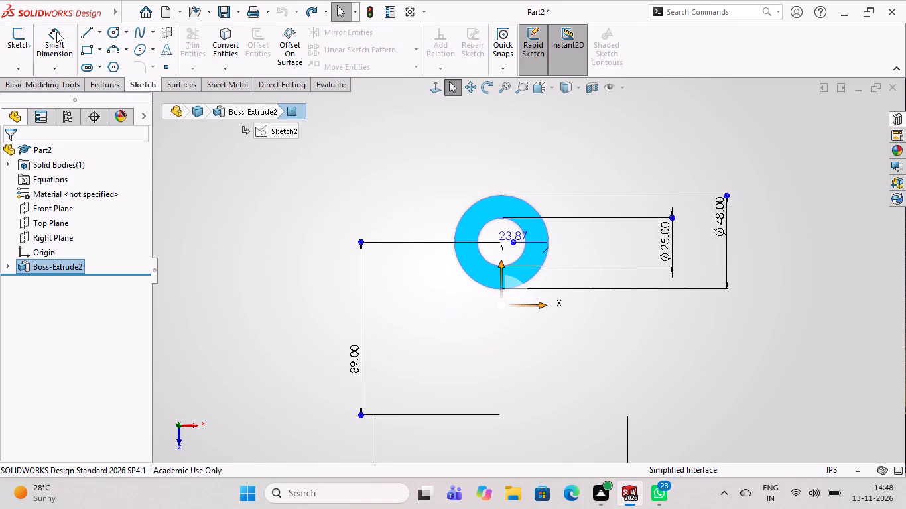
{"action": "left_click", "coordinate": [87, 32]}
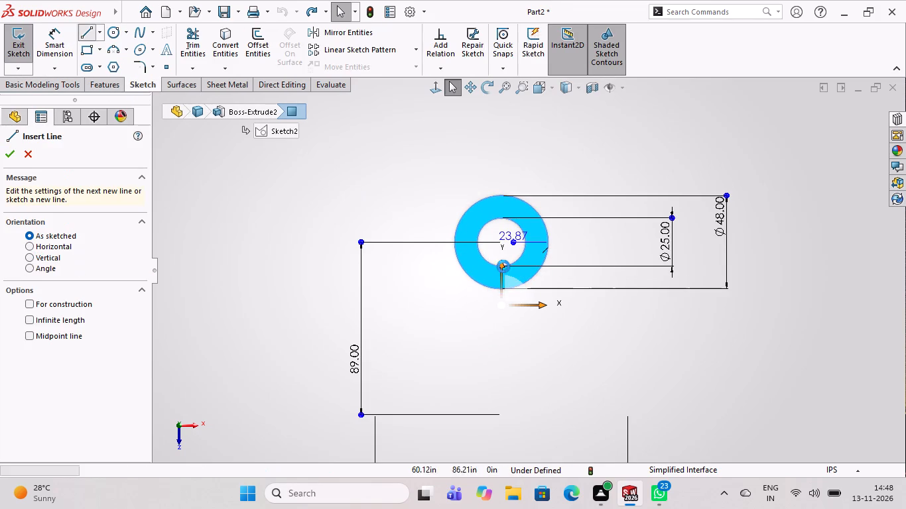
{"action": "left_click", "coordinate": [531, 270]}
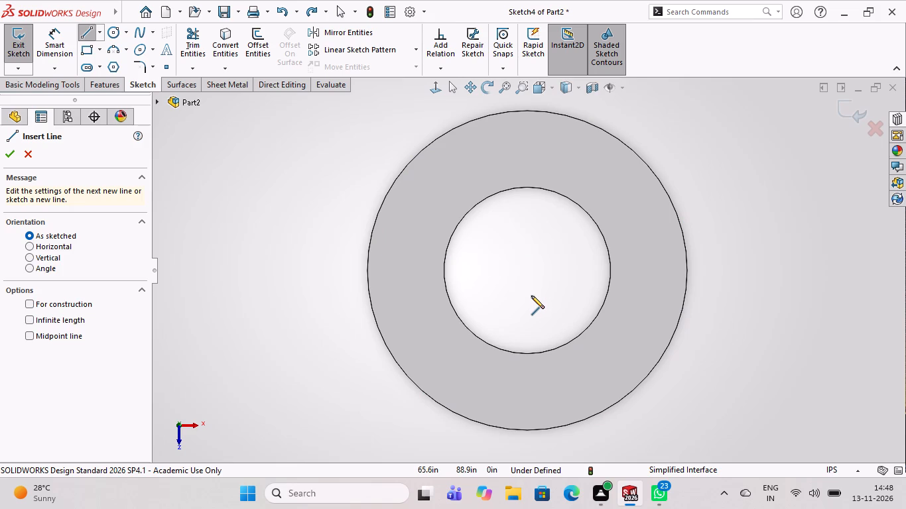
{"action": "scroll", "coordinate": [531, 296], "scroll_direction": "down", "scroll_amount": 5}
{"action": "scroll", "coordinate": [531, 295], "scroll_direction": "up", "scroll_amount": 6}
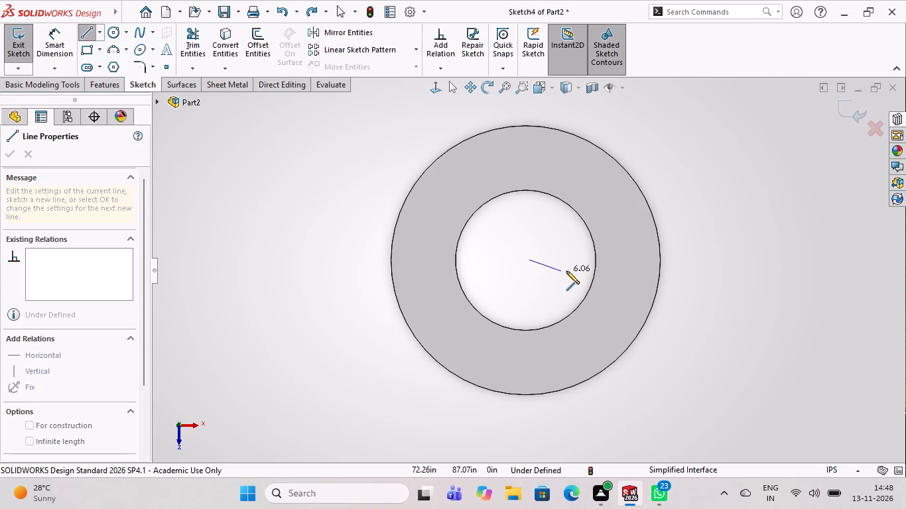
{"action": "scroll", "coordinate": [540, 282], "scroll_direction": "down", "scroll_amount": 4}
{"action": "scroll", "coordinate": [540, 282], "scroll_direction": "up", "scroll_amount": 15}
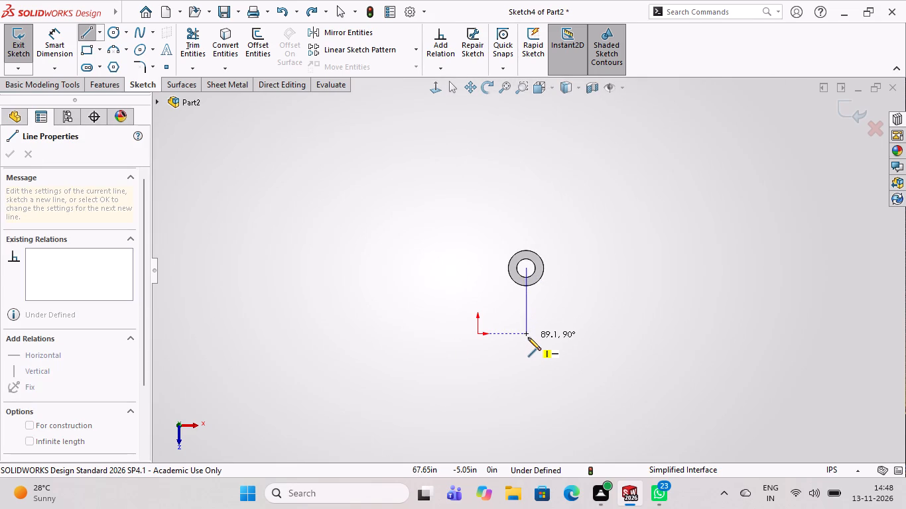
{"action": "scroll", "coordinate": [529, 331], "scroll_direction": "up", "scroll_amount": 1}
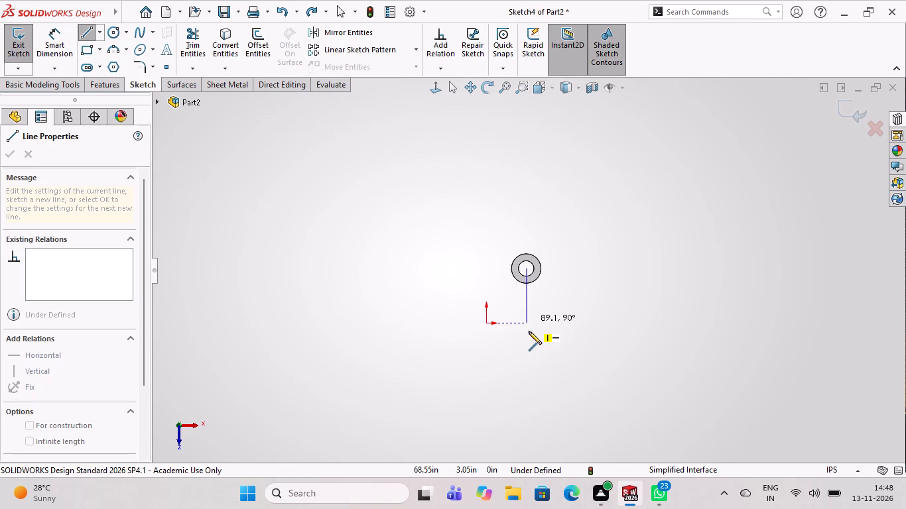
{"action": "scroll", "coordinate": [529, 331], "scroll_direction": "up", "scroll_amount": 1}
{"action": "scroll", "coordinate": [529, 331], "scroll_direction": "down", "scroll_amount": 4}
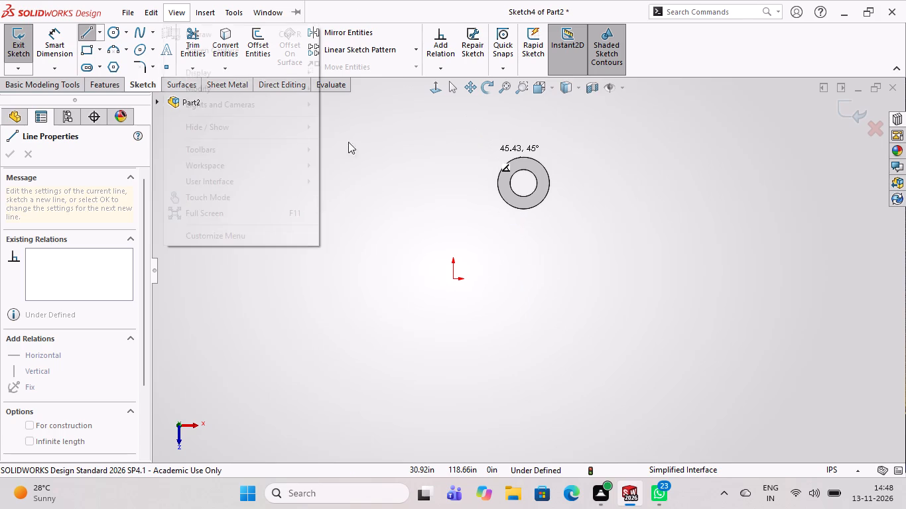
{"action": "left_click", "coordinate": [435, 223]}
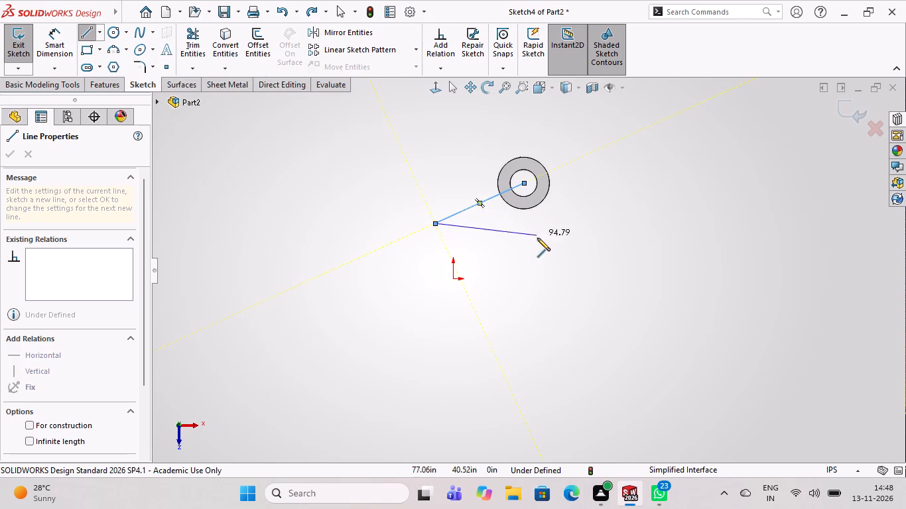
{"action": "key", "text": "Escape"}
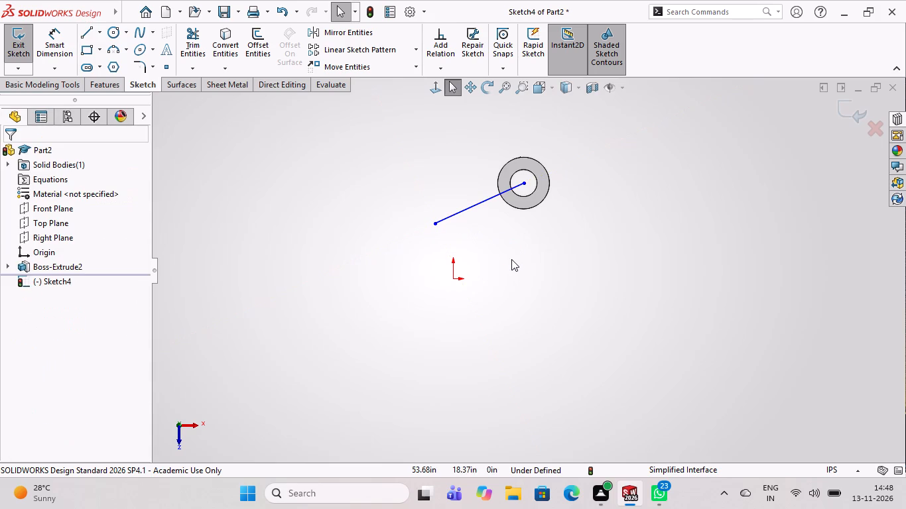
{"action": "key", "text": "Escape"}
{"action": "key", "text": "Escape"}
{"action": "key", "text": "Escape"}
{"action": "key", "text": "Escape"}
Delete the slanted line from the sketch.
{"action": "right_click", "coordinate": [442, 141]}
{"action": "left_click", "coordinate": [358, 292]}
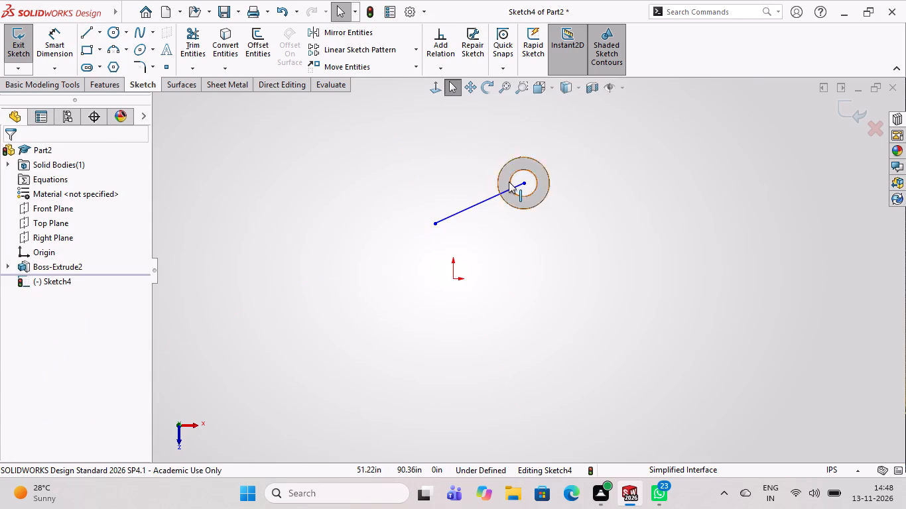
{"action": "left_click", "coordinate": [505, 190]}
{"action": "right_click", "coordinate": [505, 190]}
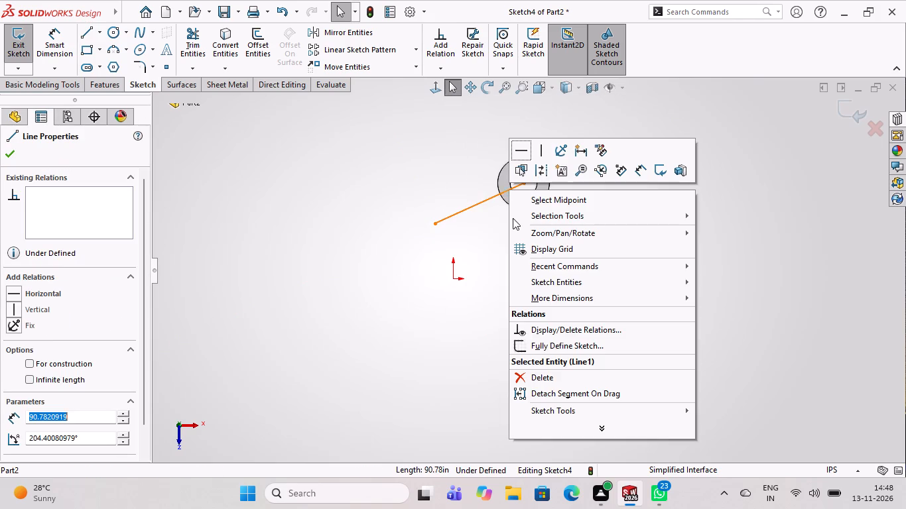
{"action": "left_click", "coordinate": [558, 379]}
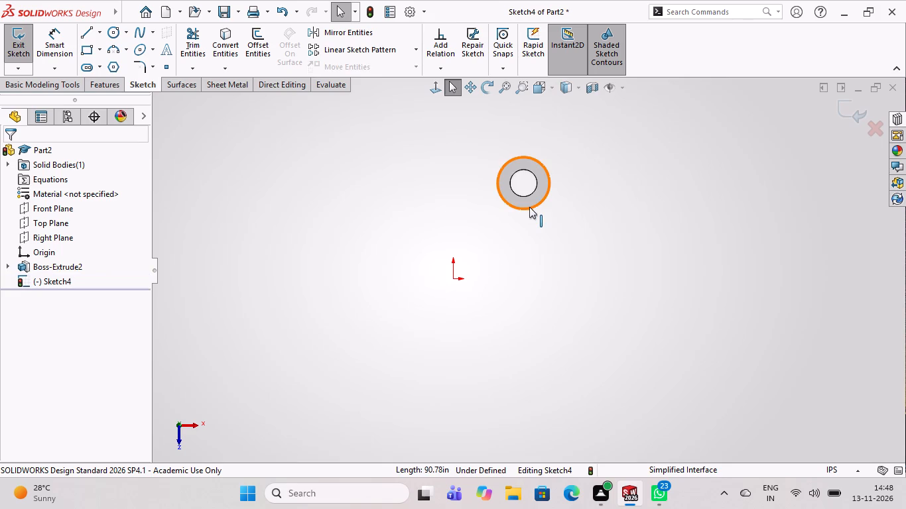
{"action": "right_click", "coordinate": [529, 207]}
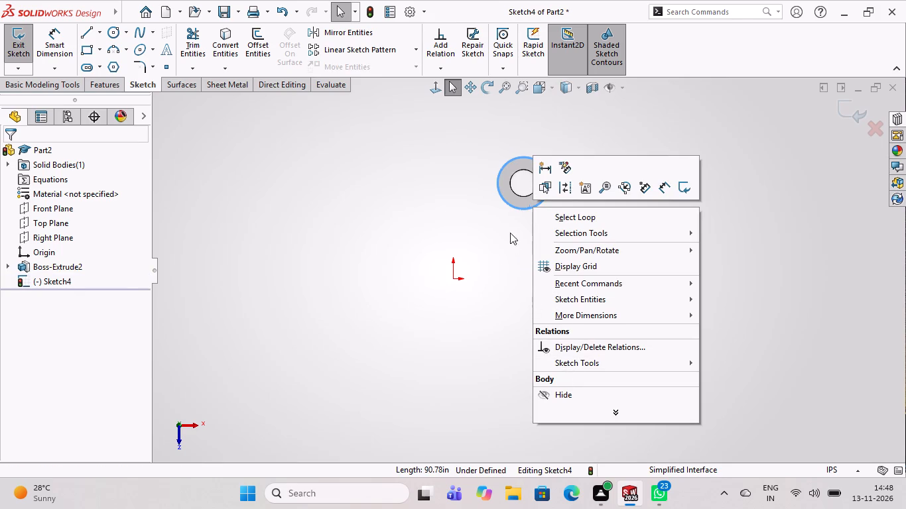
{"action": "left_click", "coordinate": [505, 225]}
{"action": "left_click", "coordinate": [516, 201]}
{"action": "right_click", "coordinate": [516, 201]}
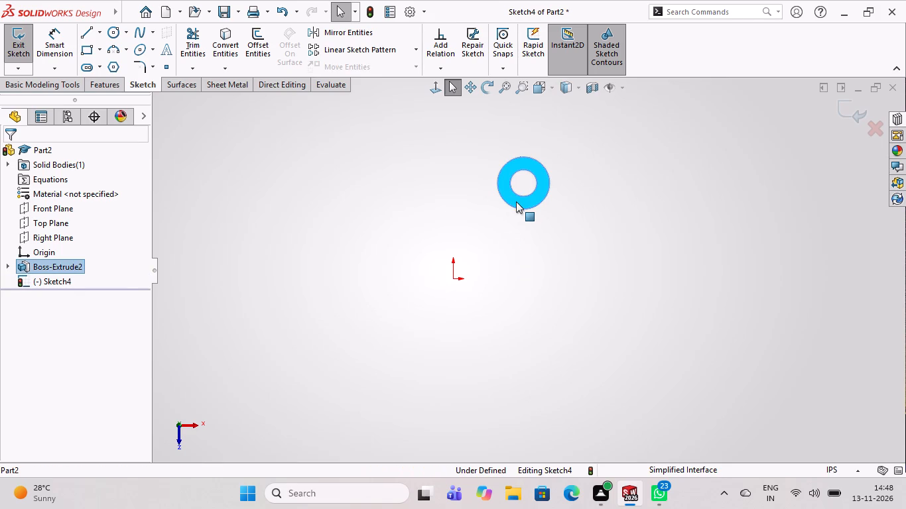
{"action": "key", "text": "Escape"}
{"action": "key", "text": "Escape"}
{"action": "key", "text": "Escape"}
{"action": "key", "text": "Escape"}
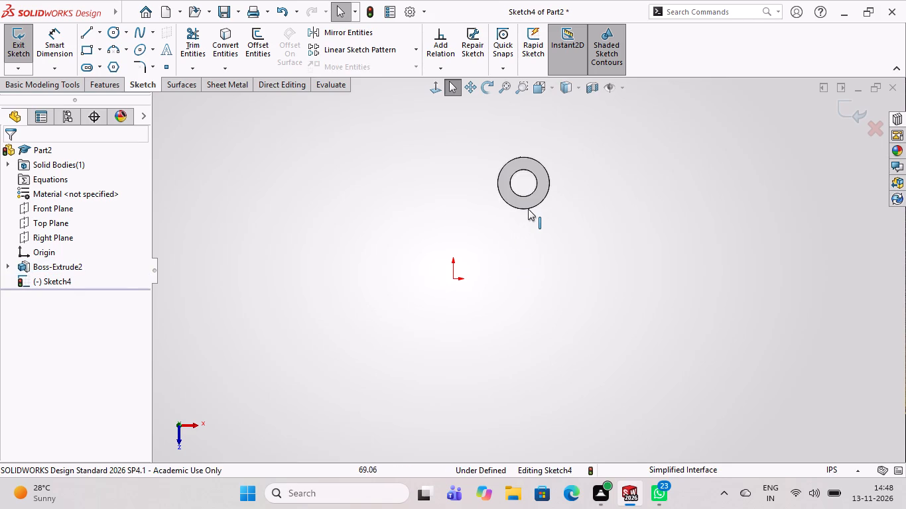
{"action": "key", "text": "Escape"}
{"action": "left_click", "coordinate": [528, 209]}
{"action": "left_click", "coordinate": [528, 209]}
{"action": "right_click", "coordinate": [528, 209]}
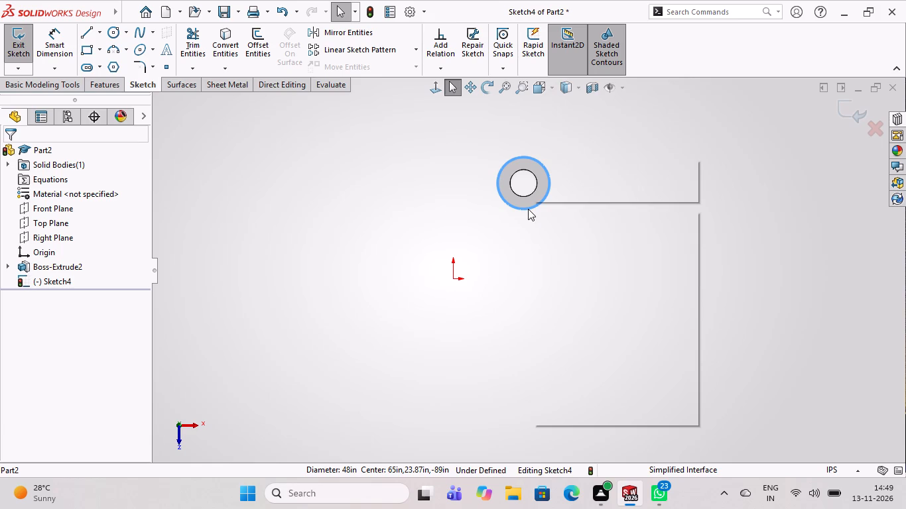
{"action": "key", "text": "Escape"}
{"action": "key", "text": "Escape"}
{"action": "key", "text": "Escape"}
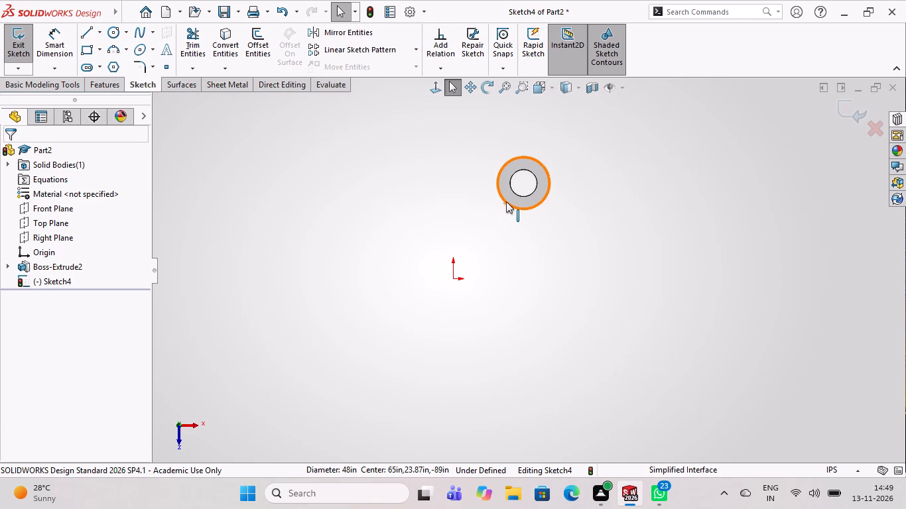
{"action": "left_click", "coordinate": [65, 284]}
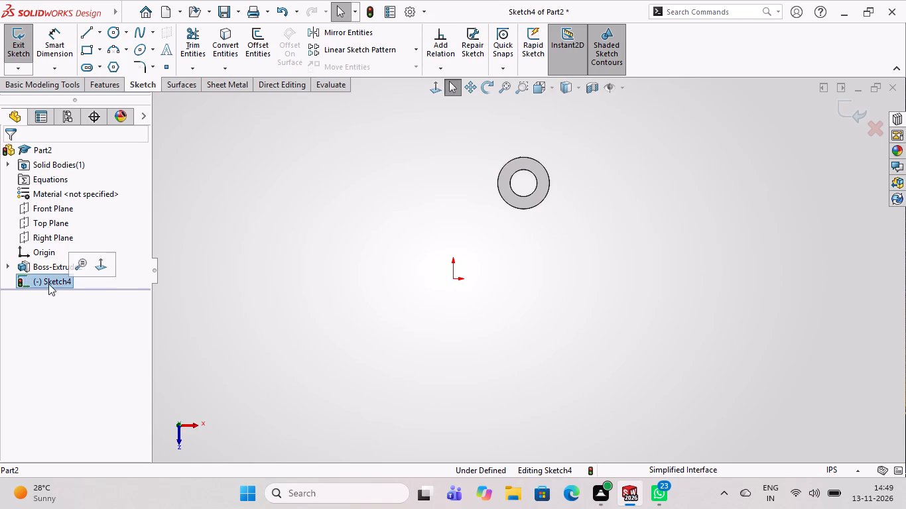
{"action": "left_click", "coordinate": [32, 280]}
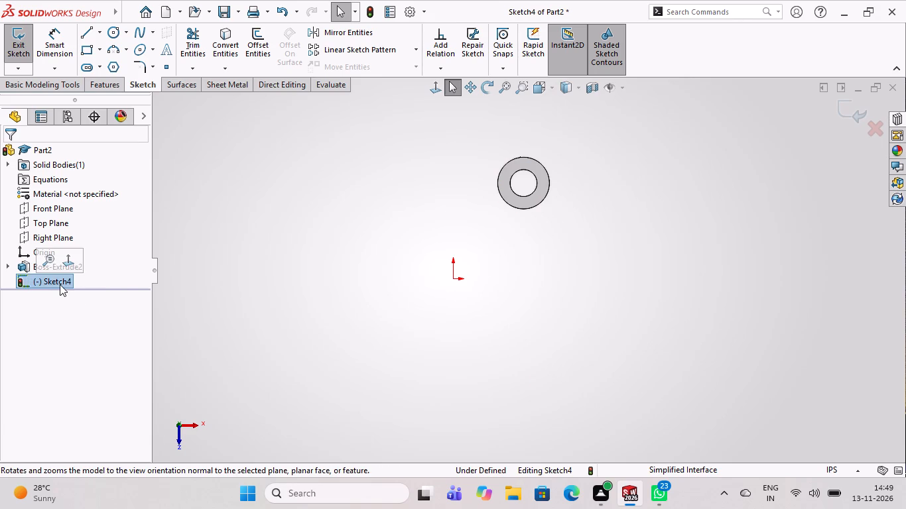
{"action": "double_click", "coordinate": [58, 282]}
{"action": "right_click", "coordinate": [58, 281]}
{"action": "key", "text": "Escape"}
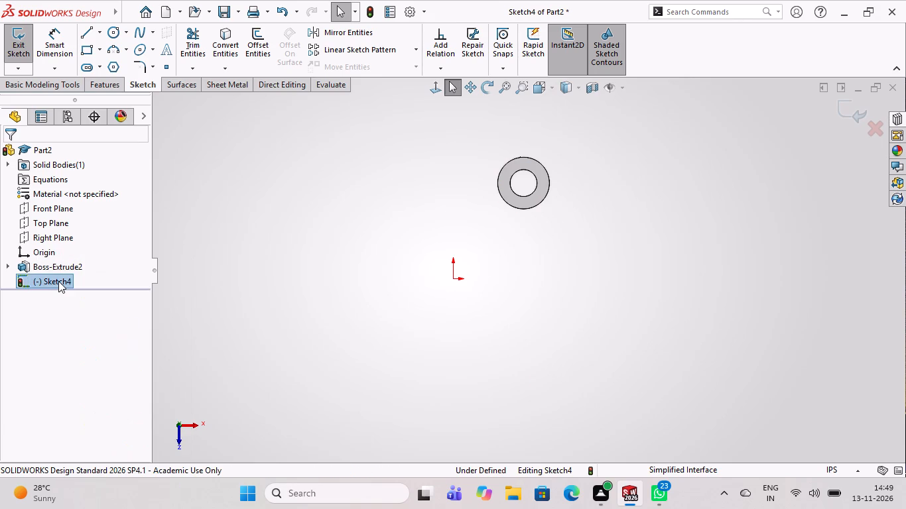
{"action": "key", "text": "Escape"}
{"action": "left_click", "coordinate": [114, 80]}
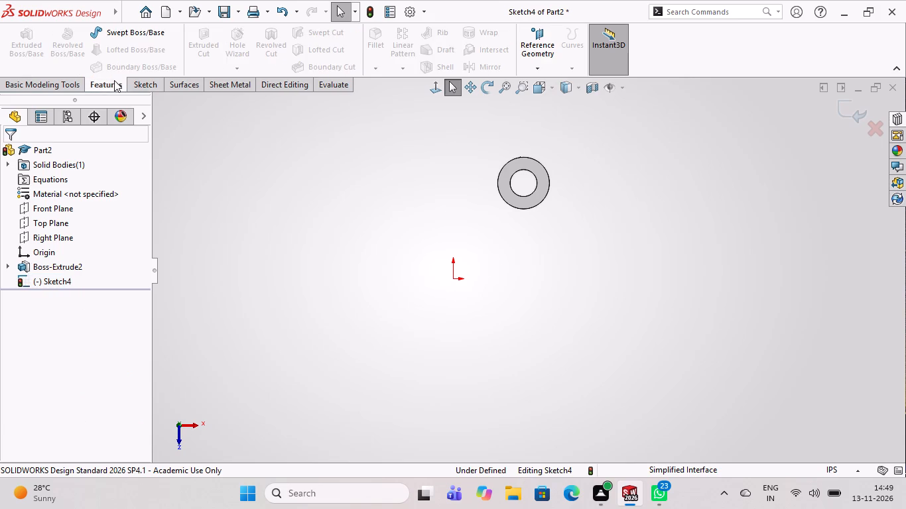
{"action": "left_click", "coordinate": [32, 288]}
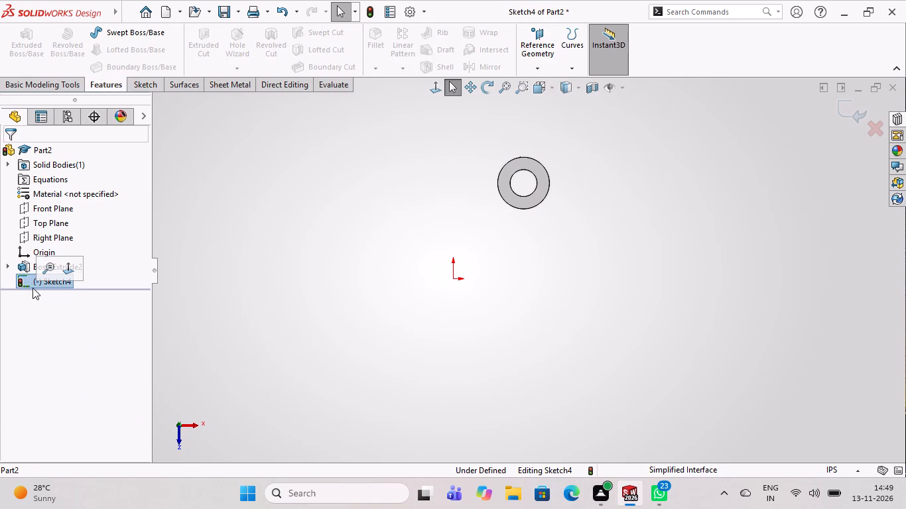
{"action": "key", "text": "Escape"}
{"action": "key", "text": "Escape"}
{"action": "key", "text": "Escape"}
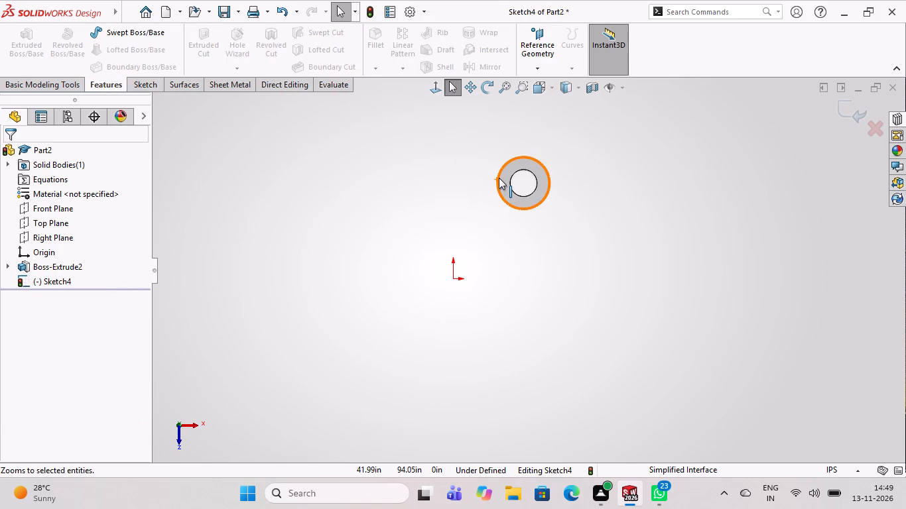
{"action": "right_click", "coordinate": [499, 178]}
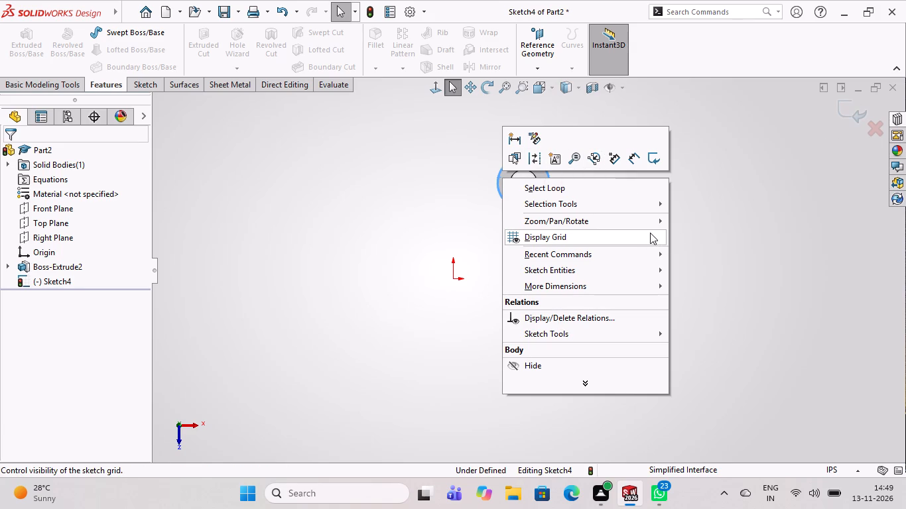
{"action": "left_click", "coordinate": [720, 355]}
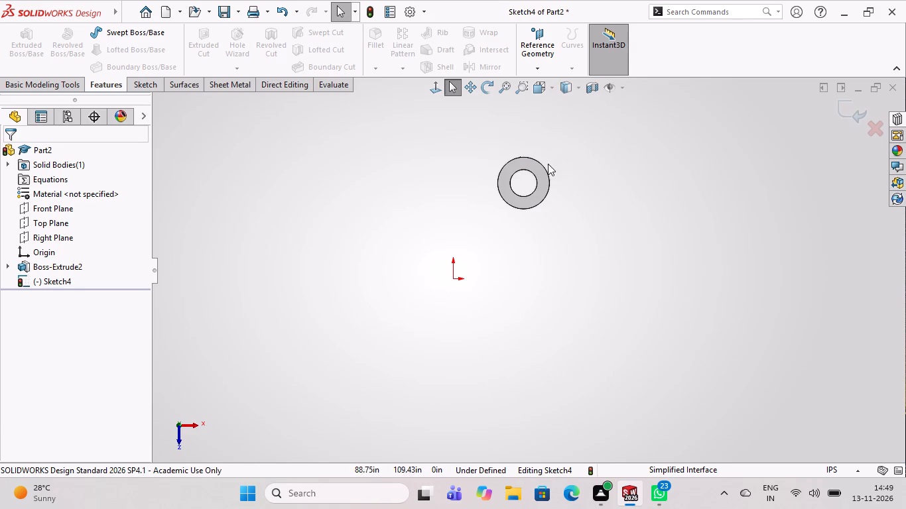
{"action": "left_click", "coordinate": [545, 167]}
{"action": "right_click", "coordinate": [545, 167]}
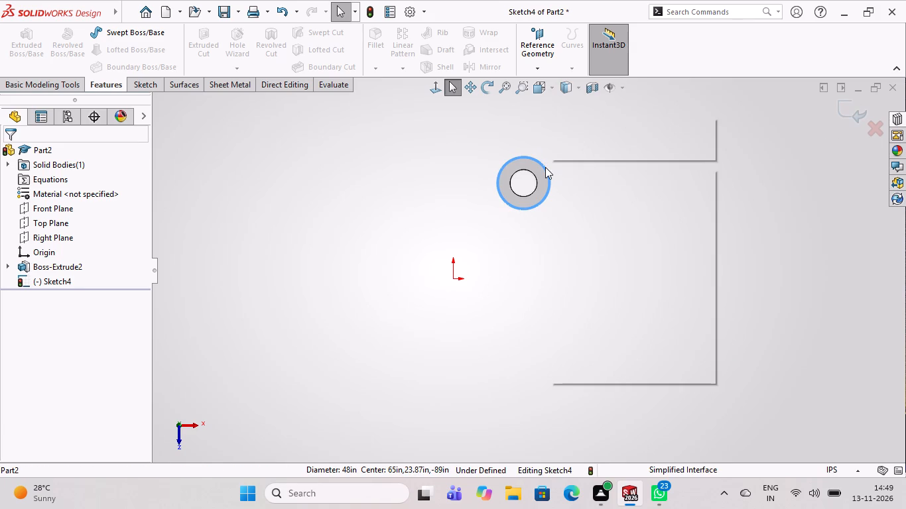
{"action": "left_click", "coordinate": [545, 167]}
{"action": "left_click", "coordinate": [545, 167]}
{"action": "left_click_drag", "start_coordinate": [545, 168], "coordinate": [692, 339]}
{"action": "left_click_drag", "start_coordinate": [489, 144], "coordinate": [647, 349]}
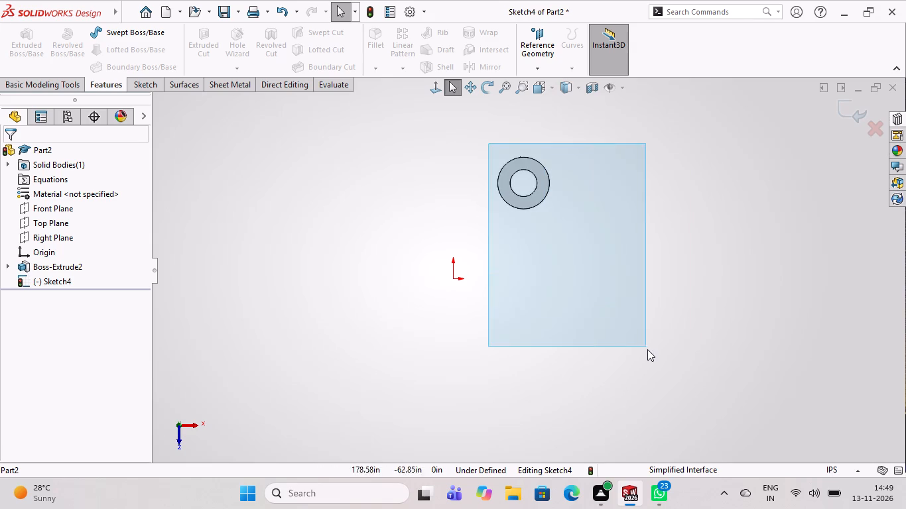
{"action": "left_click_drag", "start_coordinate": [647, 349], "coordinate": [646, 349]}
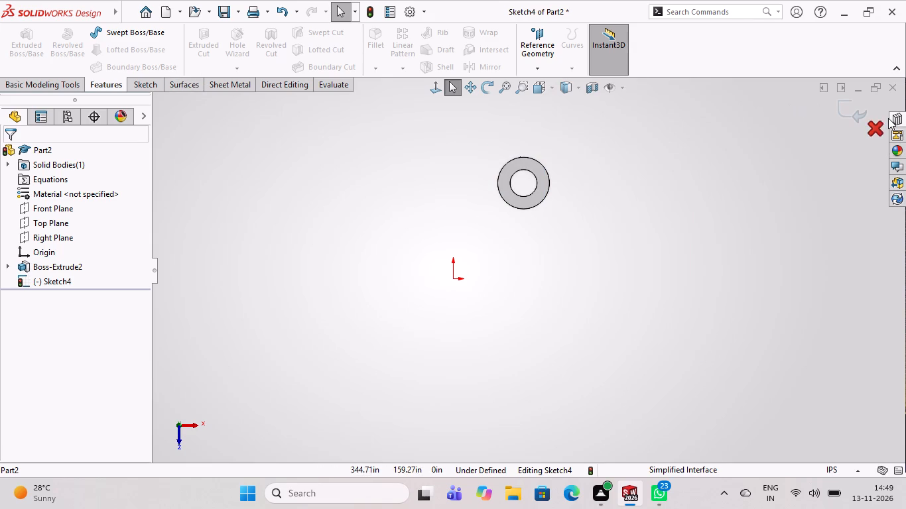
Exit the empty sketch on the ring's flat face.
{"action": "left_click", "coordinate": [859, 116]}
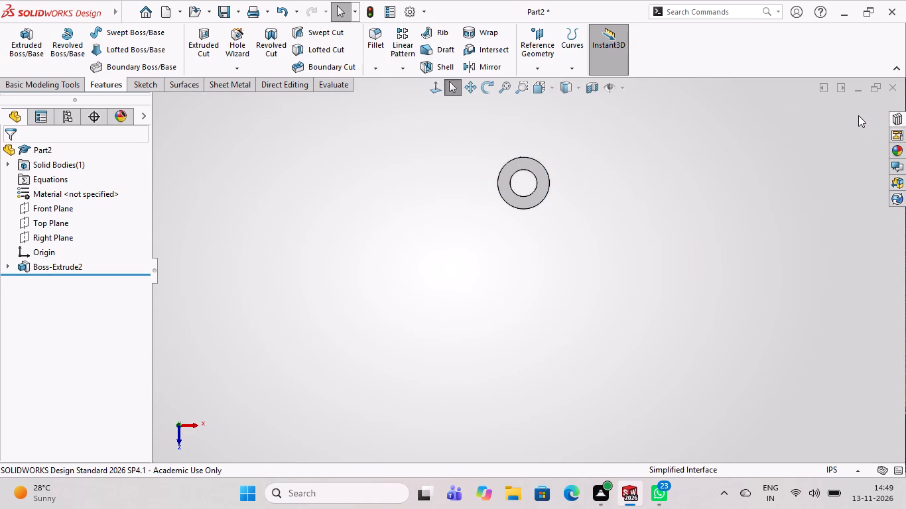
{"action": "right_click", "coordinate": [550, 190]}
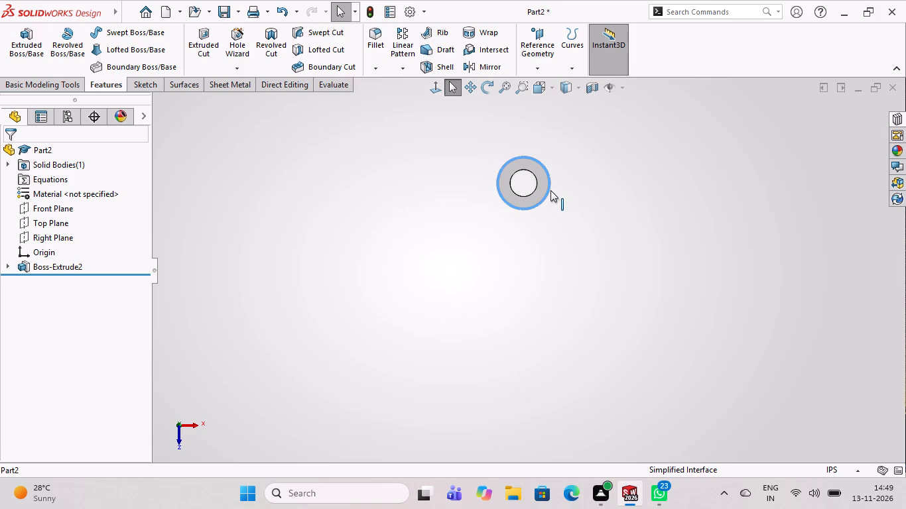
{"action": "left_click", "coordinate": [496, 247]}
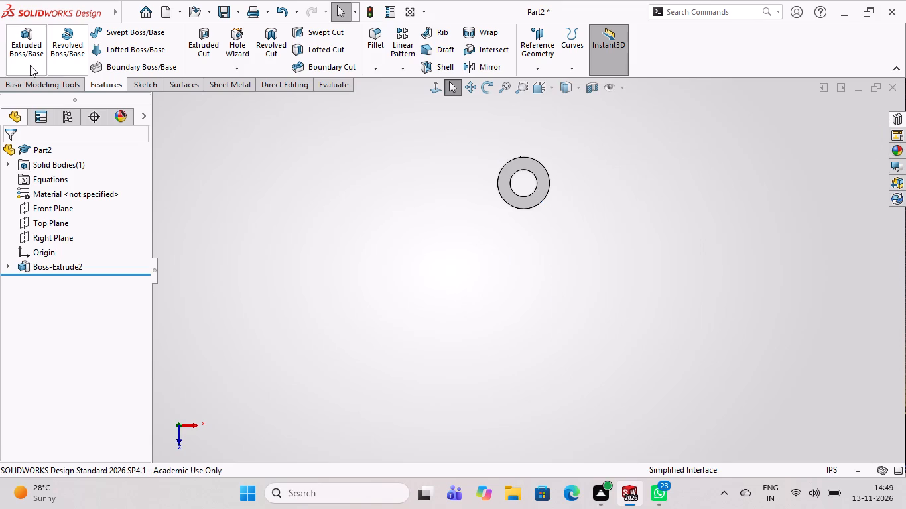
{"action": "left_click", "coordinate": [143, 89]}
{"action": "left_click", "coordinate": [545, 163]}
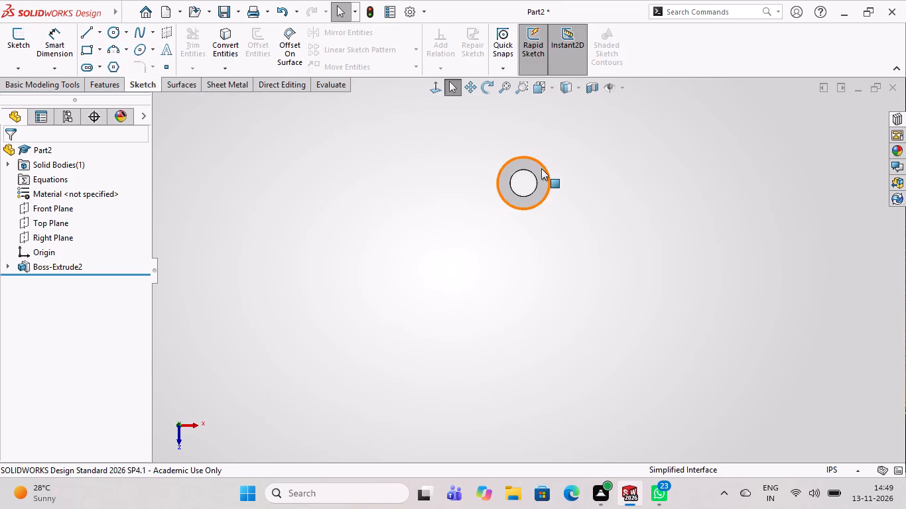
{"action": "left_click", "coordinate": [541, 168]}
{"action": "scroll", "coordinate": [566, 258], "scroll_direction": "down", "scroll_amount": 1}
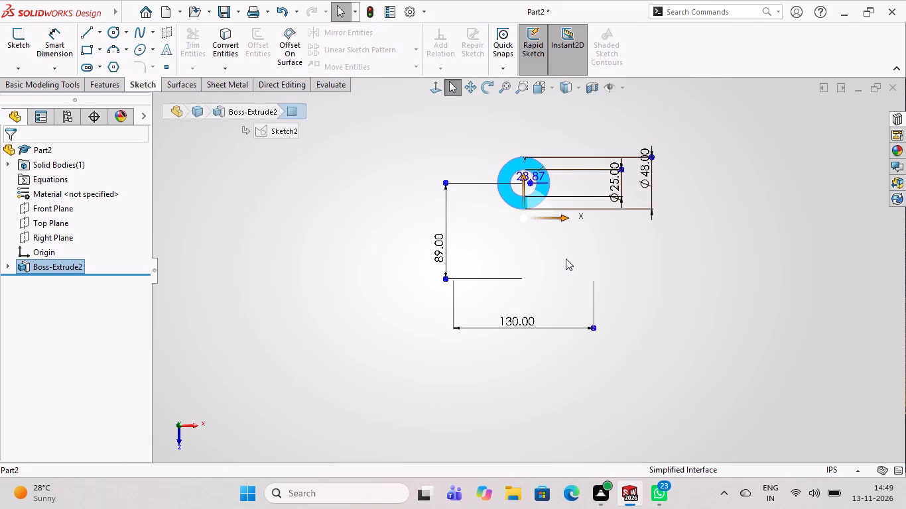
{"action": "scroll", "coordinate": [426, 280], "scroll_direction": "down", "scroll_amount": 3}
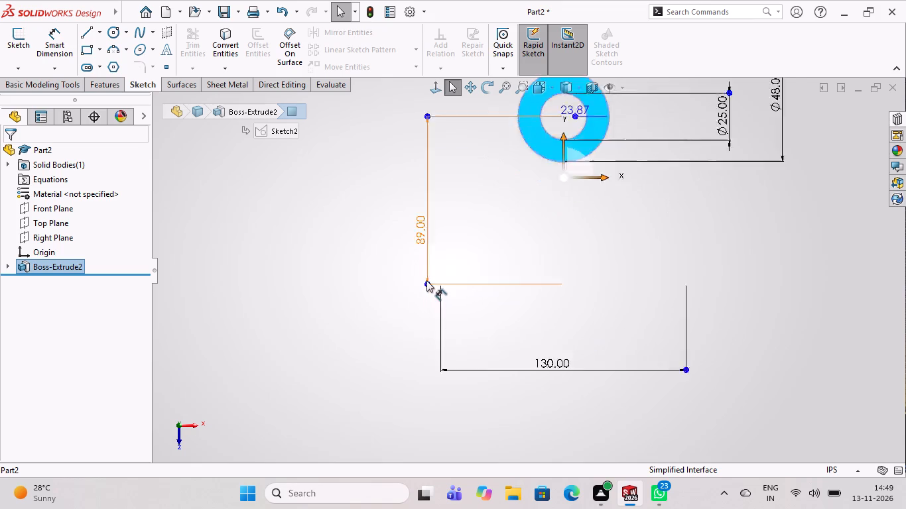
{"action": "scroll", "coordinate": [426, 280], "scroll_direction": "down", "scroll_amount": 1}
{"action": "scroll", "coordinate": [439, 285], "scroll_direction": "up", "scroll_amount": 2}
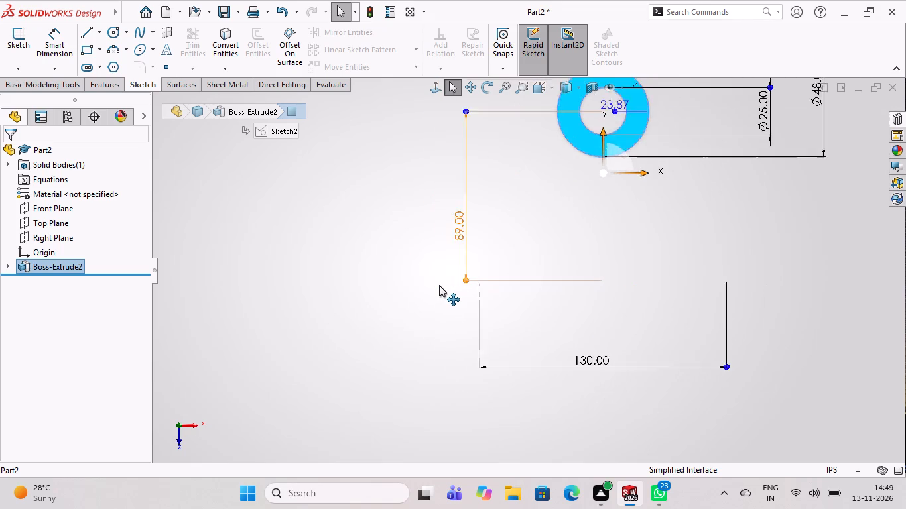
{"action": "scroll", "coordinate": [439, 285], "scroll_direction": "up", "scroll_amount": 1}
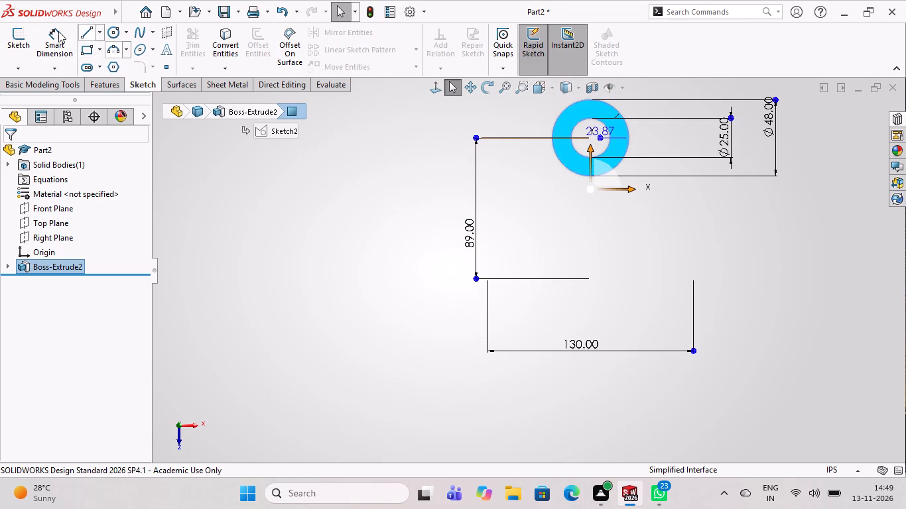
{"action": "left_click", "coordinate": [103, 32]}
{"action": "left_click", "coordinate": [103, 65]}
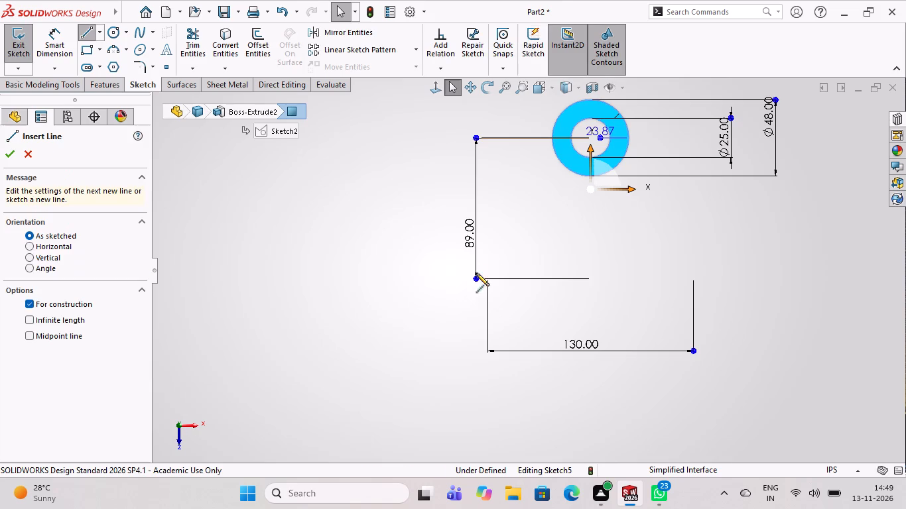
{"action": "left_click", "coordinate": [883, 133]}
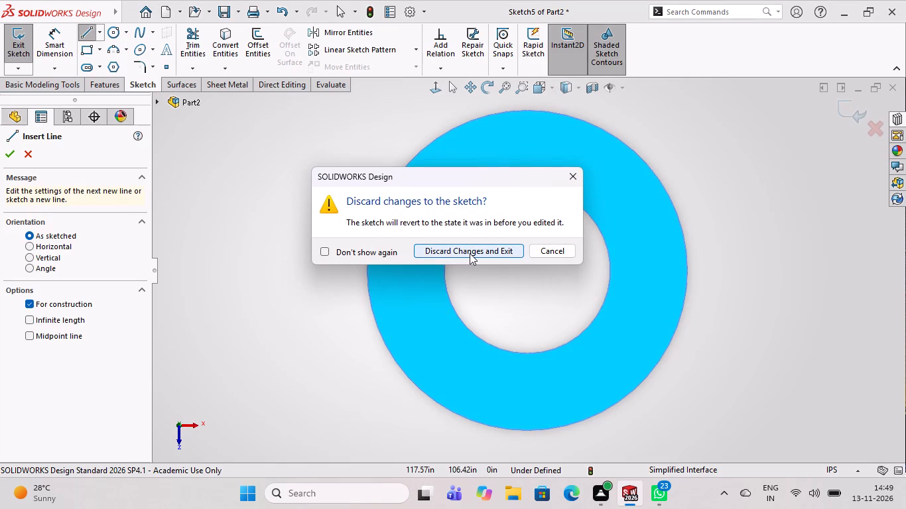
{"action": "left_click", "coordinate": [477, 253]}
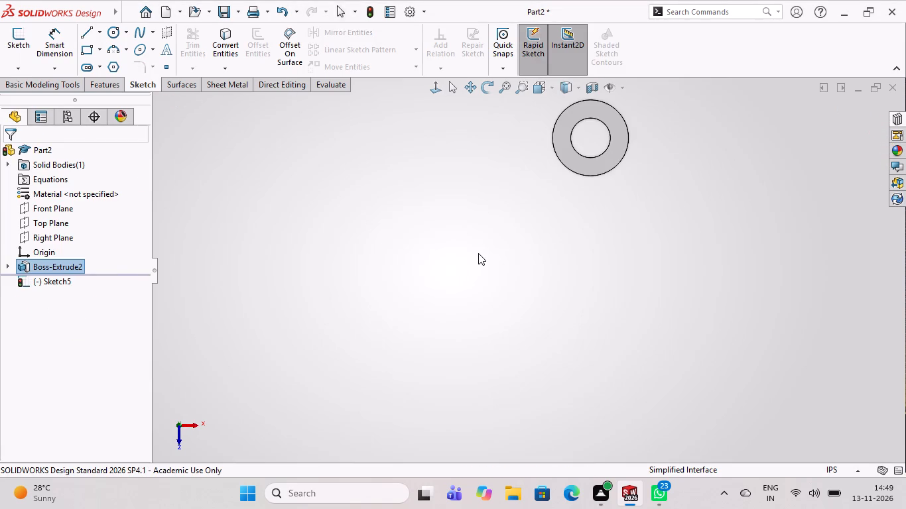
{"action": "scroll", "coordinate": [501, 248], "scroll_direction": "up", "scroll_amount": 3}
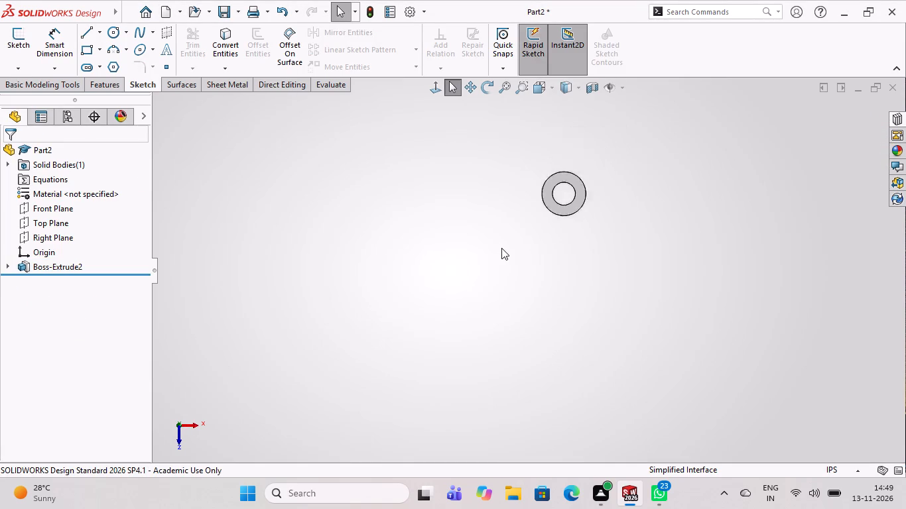
Close the ring part without saving its changes.
{"action": "left_click", "coordinate": [896, 82]}
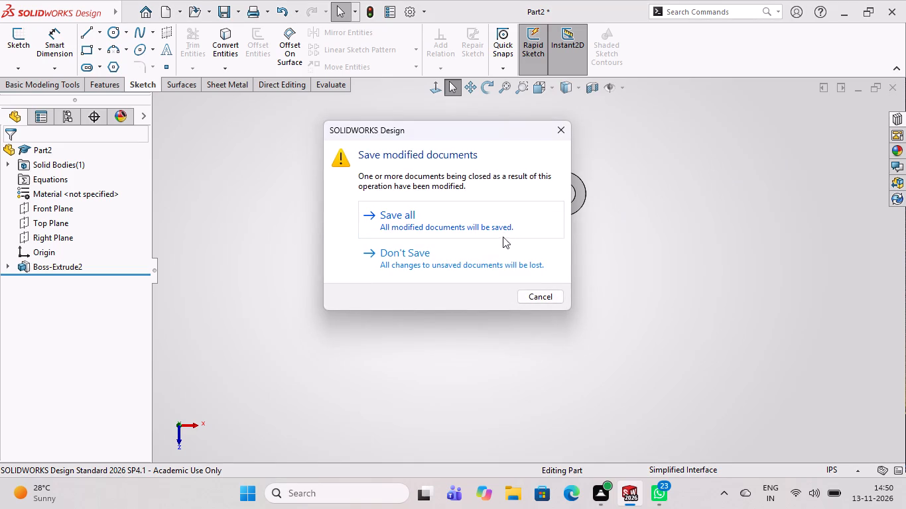
{"action": "left_click", "coordinate": [501, 252]}
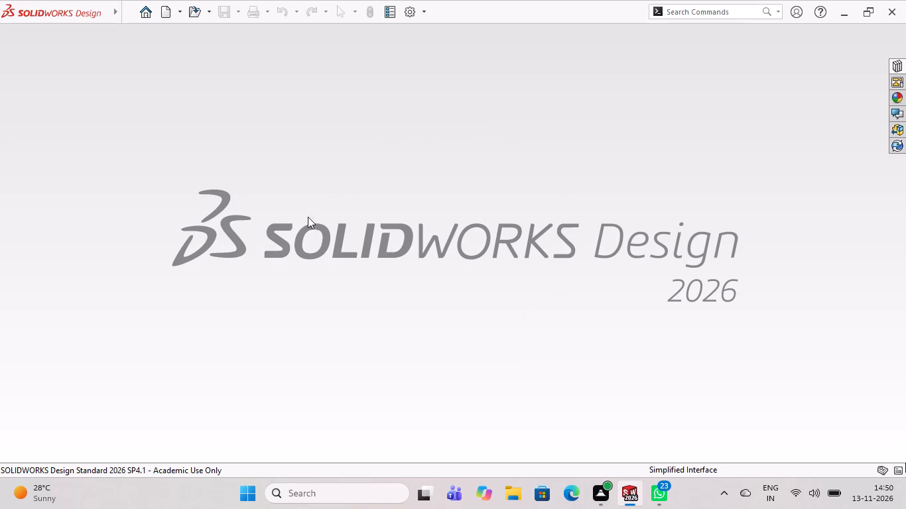
Create a new part document.
{"action": "left_click", "coordinate": [180, 12]}
{"action": "left_click", "coordinate": [182, 12]}
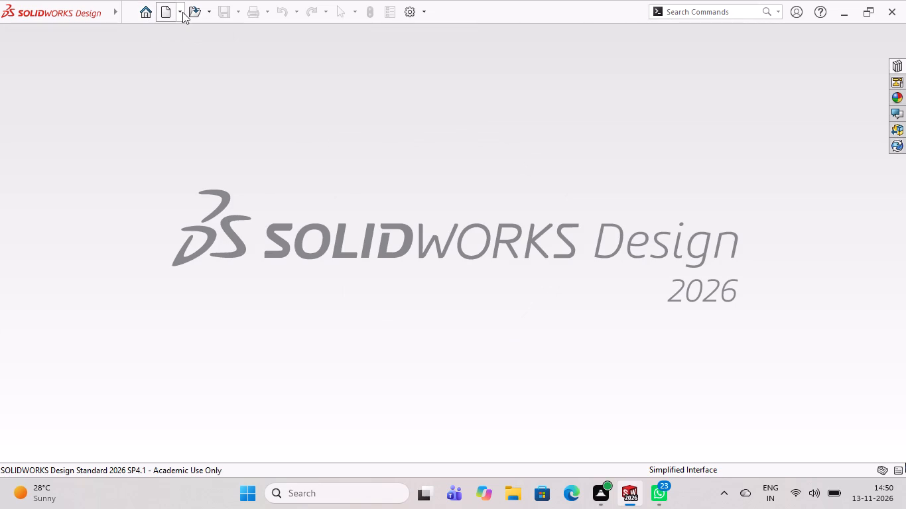
{"action": "left_click", "coordinate": [182, 12]}
{"action": "left_click", "coordinate": [182, 12]}
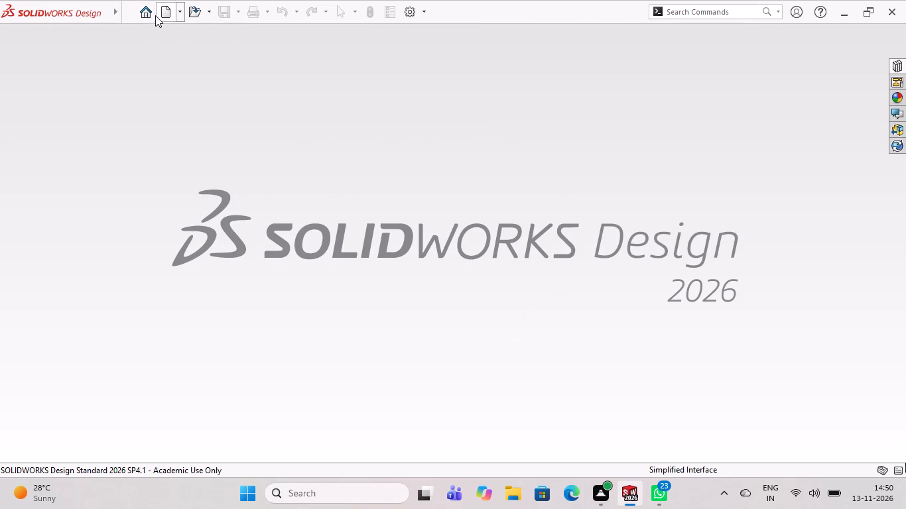
{"action": "left_click", "coordinate": [149, 15]}
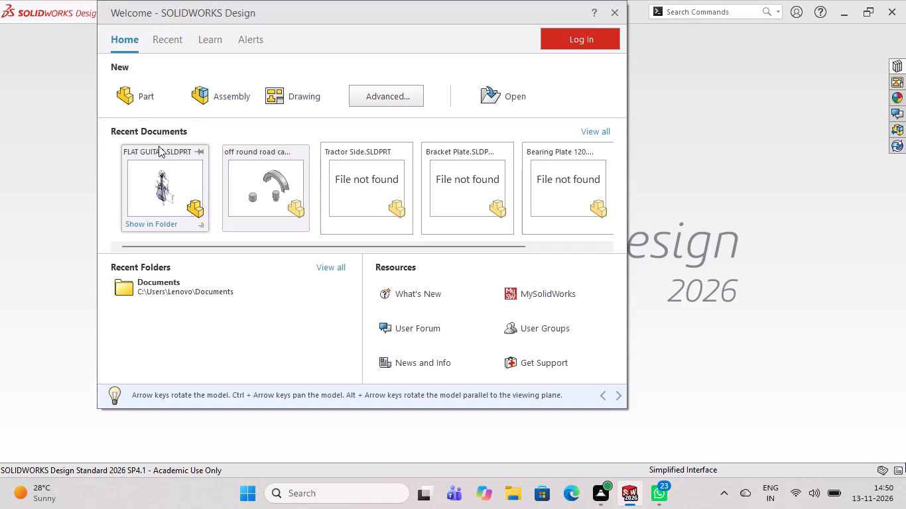
{"action": "left_click", "coordinate": [135, 96]}
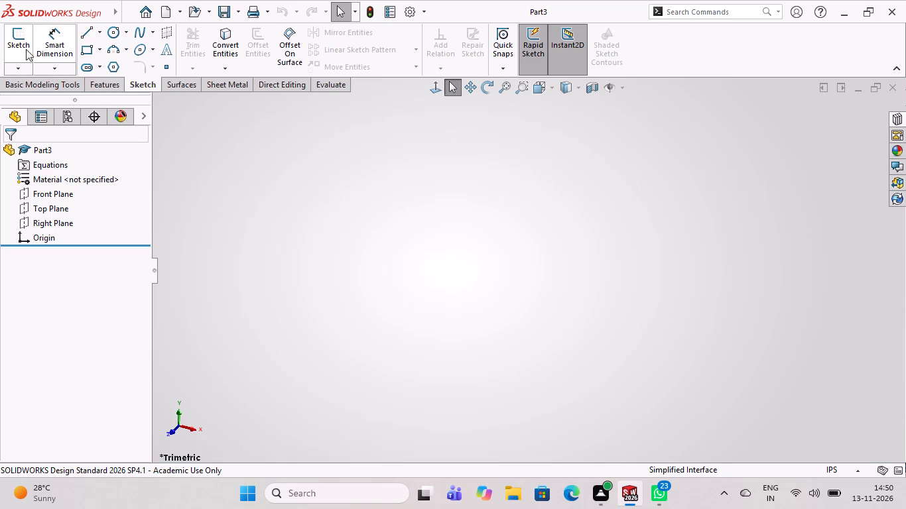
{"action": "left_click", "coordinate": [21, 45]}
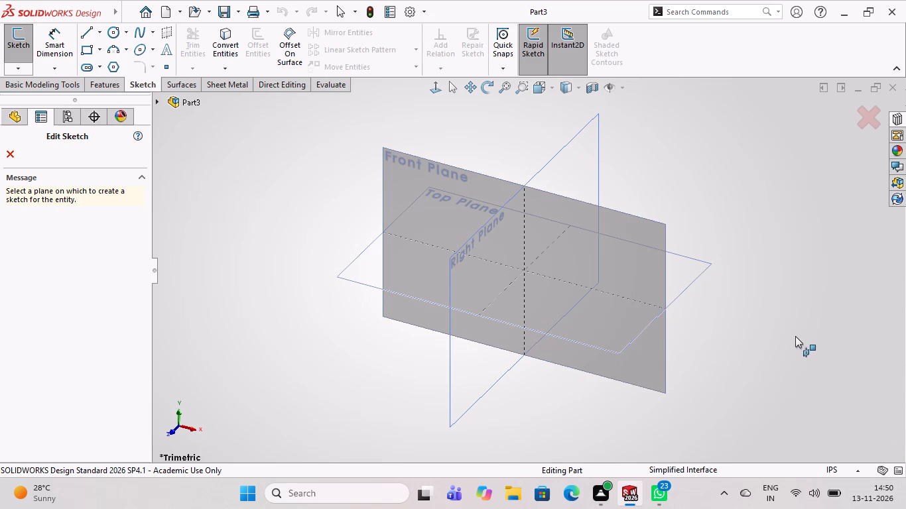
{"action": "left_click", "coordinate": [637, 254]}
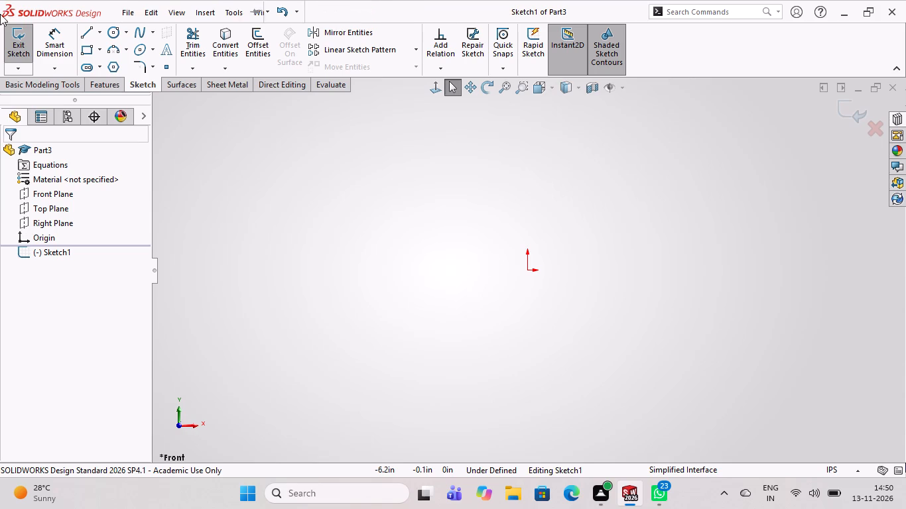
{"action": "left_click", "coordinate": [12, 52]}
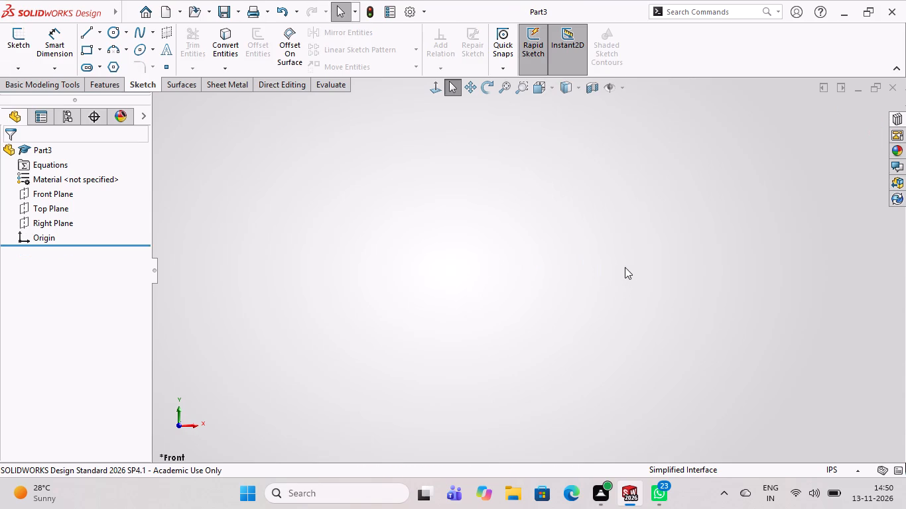
Start a sketch on the Front Plane of the new part.
{"action": "scroll", "coordinate": [574, 250], "scroll_direction": "up", "scroll_amount": 3}
{"action": "scroll", "coordinate": [574, 250], "scroll_direction": "down", "scroll_amount": 4}
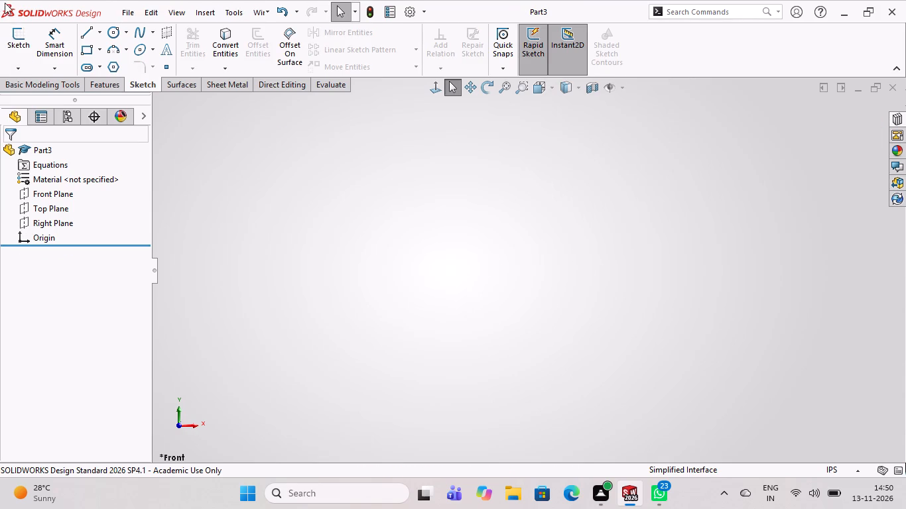
{"action": "left_click", "coordinate": [9, 36]}
{"action": "scroll", "coordinate": [485, 274], "scroll_direction": "down", "scroll_amount": 3}
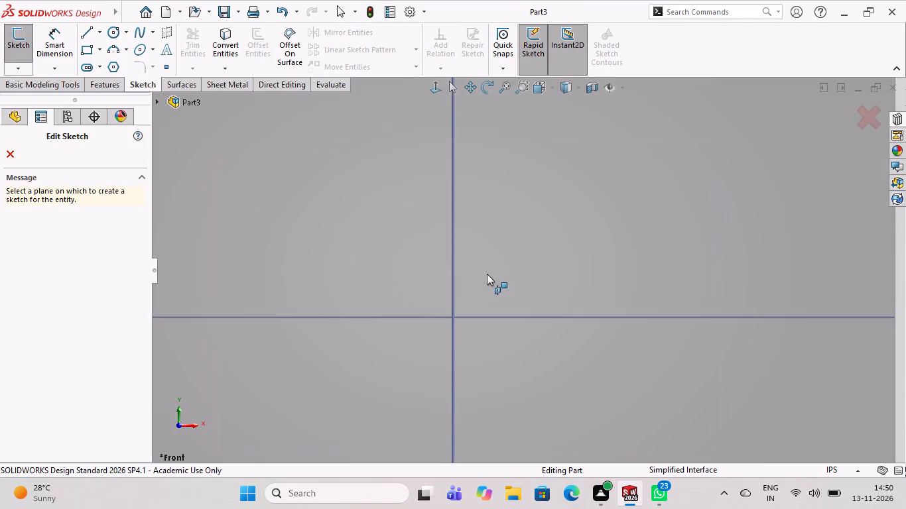
{"action": "scroll", "coordinate": [487, 274], "scroll_direction": "up", "scroll_amount": 4}
{"action": "left_click", "coordinate": [485, 307]}
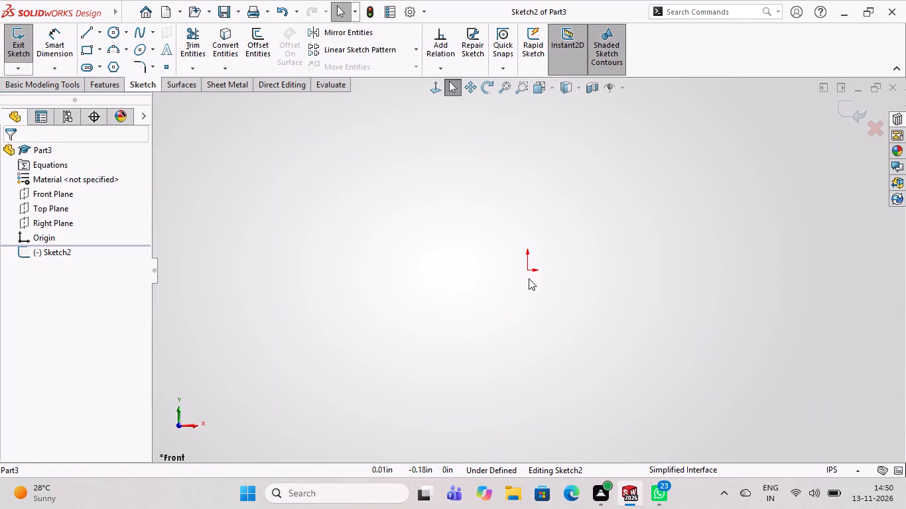
Sketch a horizontal line about 0.1 in long from the origin in the positive X direction.
{"action": "scroll", "coordinate": [539, 257], "scroll_direction": "down", "scroll_amount": 3}
{"action": "scroll", "coordinate": [540, 267], "scroll_direction": "up", "scroll_amount": 6}
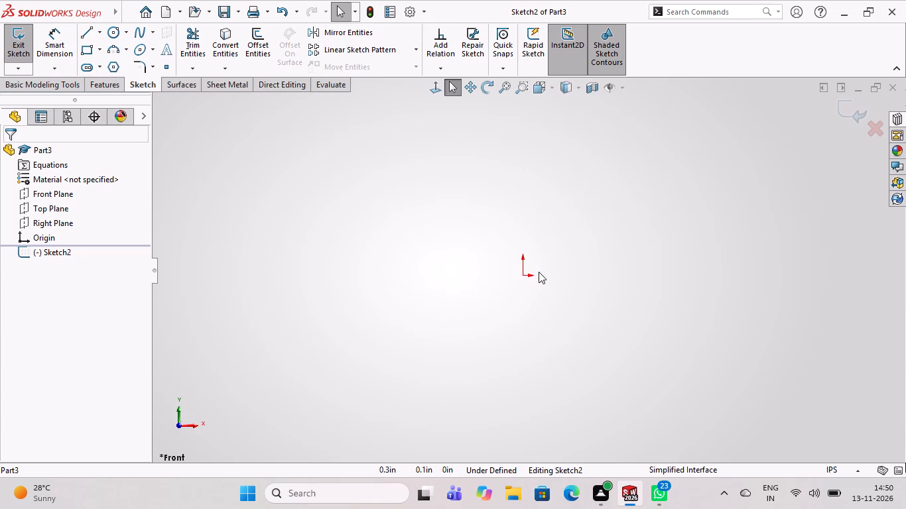
{"action": "scroll", "coordinate": [539, 272], "scroll_direction": "down", "scroll_amount": 12}
{"action": "scroll", "coordinate": [451, 295], "scroll_direction": "down", "scroll_amount": 4}
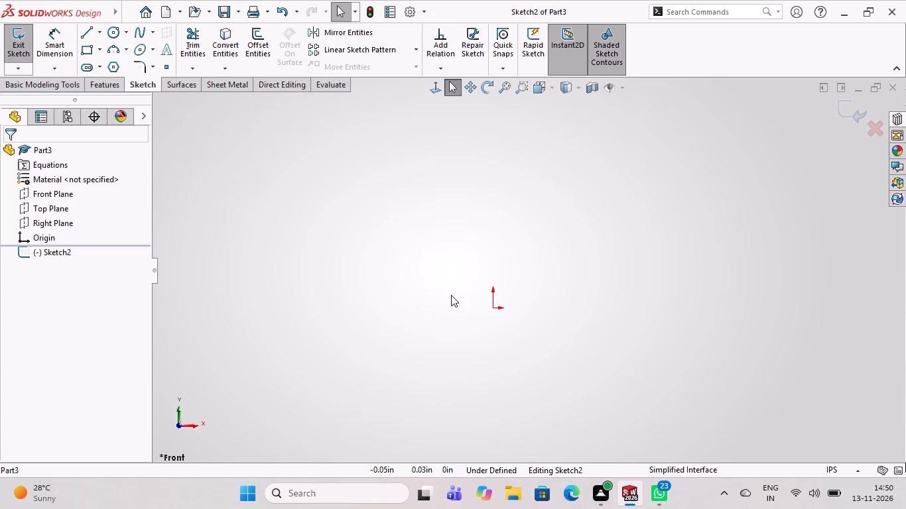
{"action": "scroll", "coordinate": [470, 298], "scroll_direction": "down", "scroll_amount": 4}
{"action": "scroll", "coordinate": [602, 304], "scroll_direction": "down", "scroll_amount": 3}
{"action": "scroll", "coordinate": [541, 276], "scroll_direction": "up", "scroll_amount": 4}
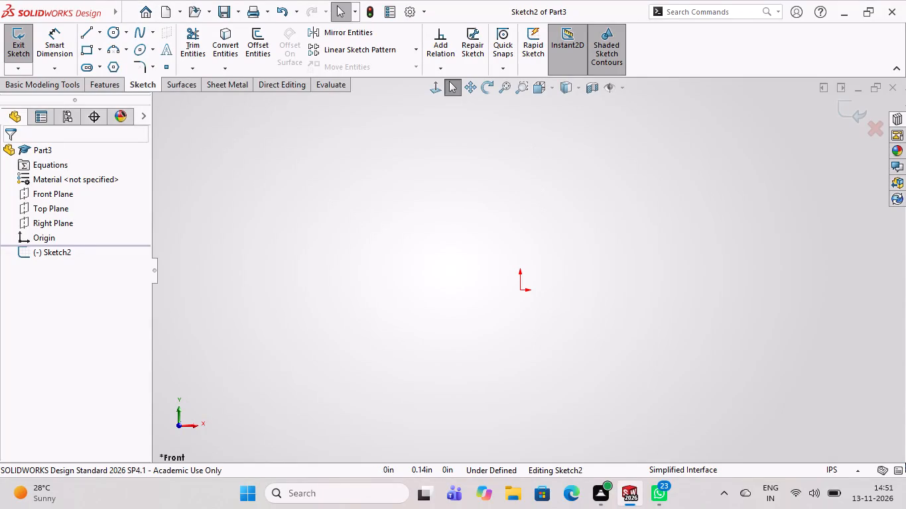
{"action": "left_click", "coordinate": [90, 32]}
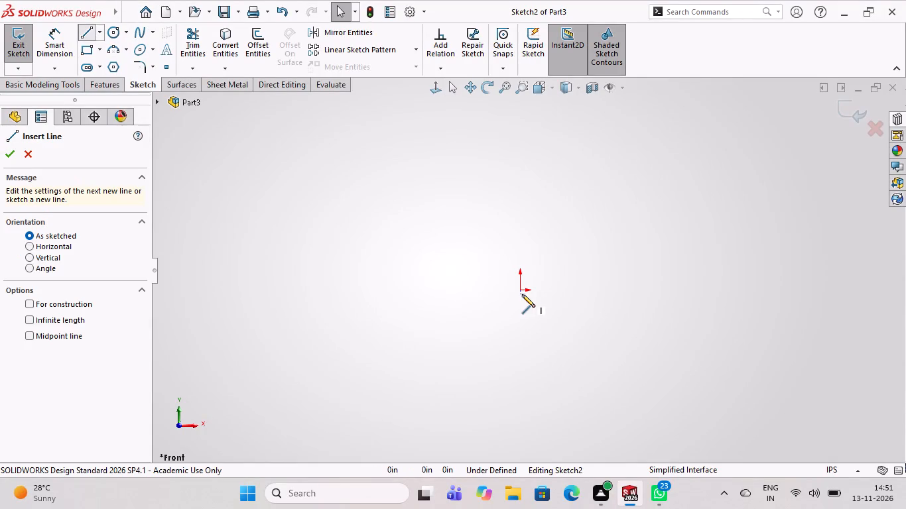
{"action": "left_click", "coordinate": [519, 290]}
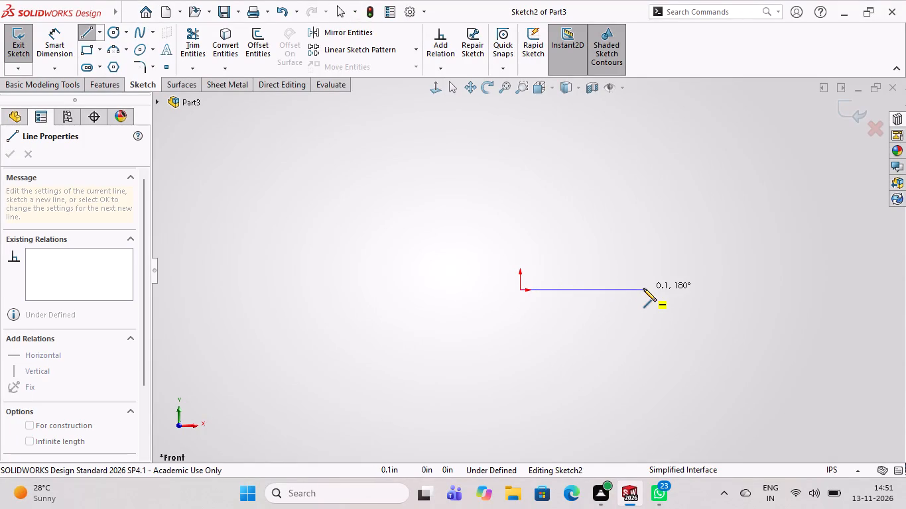
{"action": "left_click", "coordinate": [643, 288]}
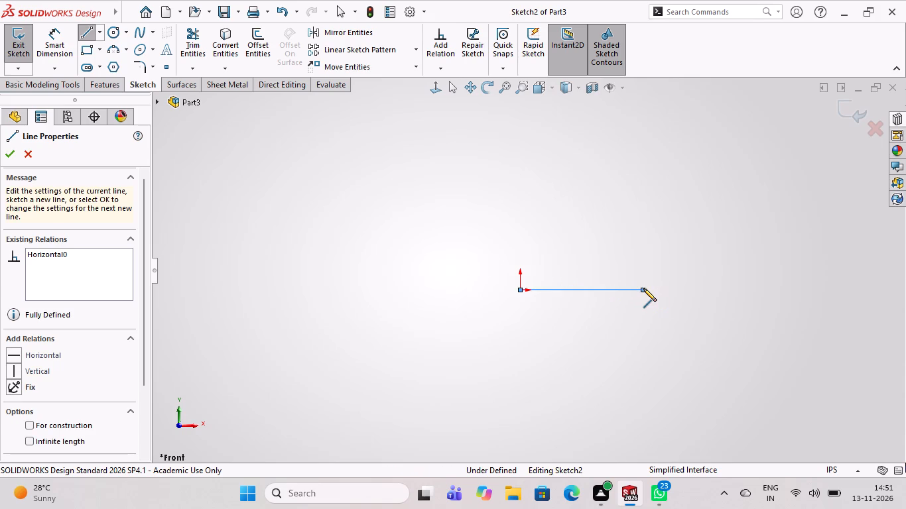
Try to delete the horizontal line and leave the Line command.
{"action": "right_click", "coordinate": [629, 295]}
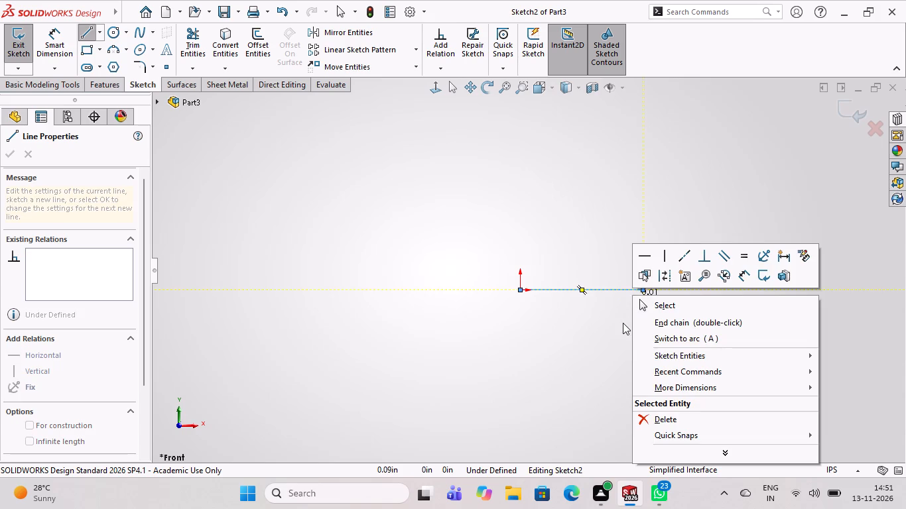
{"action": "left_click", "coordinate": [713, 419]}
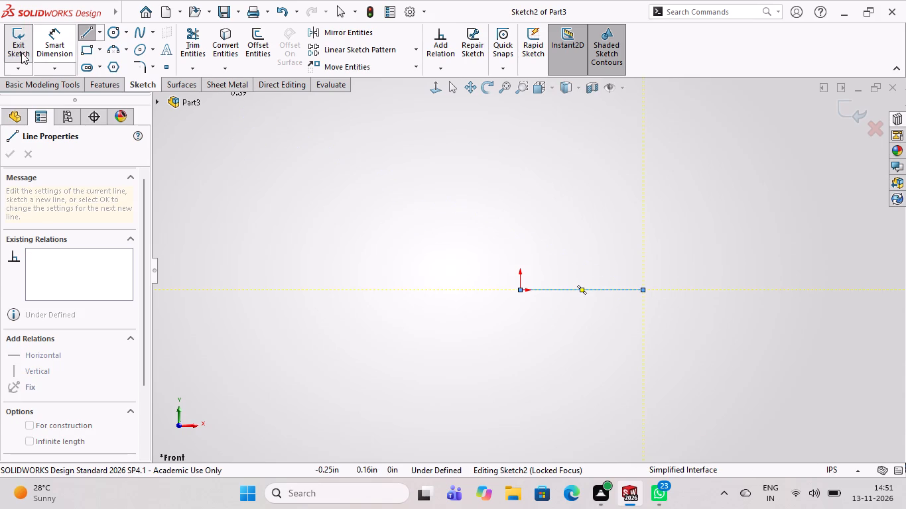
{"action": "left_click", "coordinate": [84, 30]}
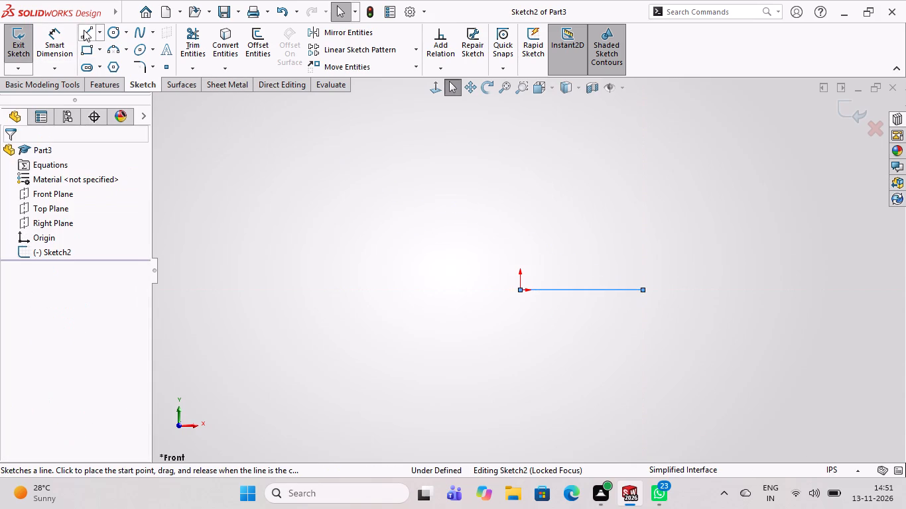
Delete the horizontal line that starts at the origin from the Front Plane sketch.
{"action": "left_click", "coordinate": [86, 30]}
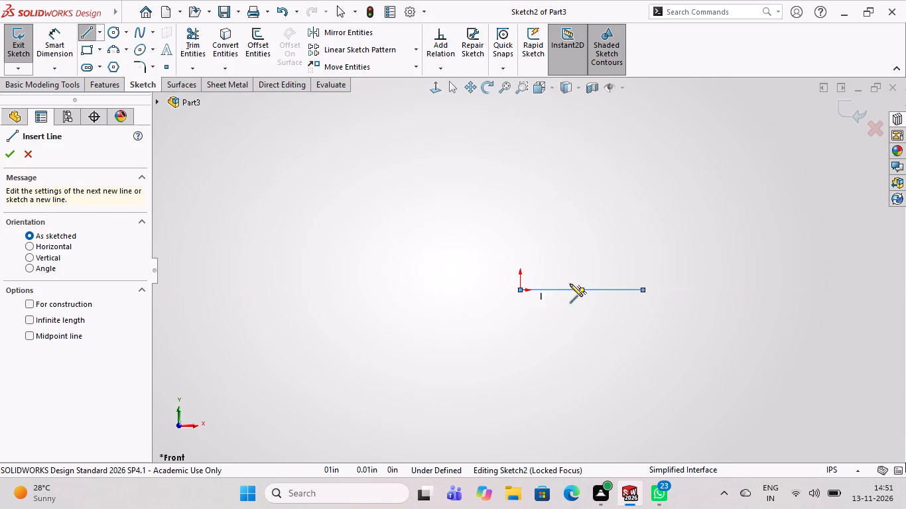
{"action": "key", "text": "Escape"}
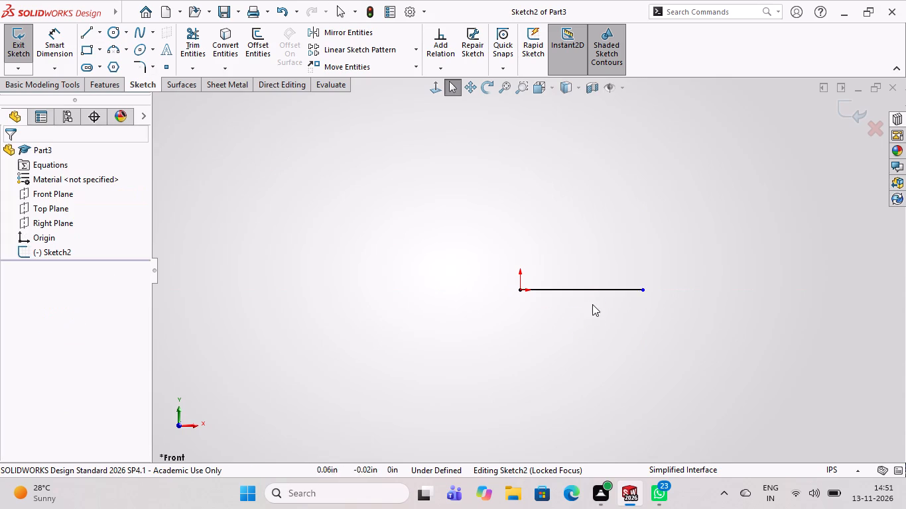
{"action": "left_click", "coordinate": [587, 288]}
{"action": "right_click", "coordinate": [587, 288]}
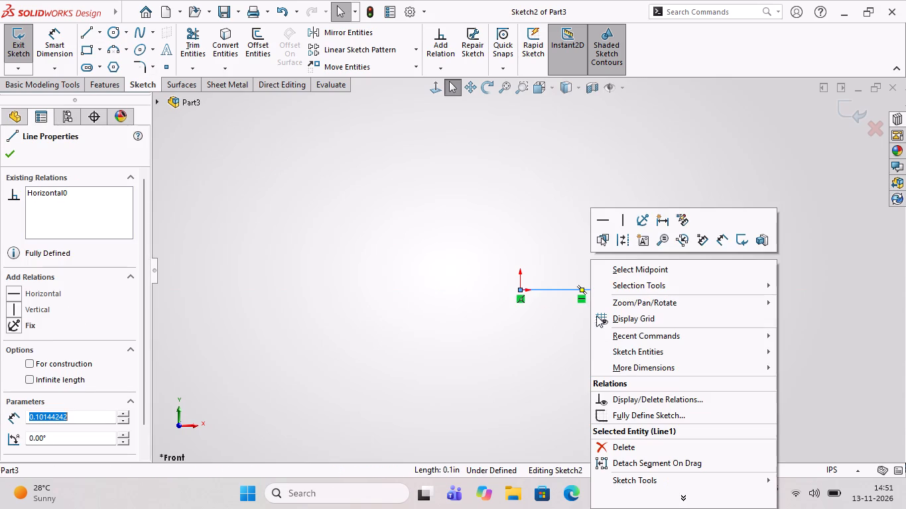
{"action": "left_click", "coordinate": [634, 455]}
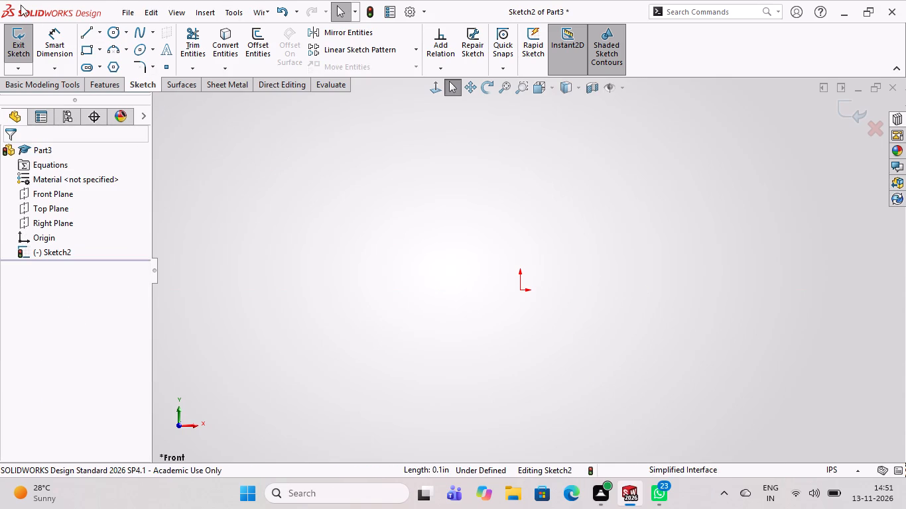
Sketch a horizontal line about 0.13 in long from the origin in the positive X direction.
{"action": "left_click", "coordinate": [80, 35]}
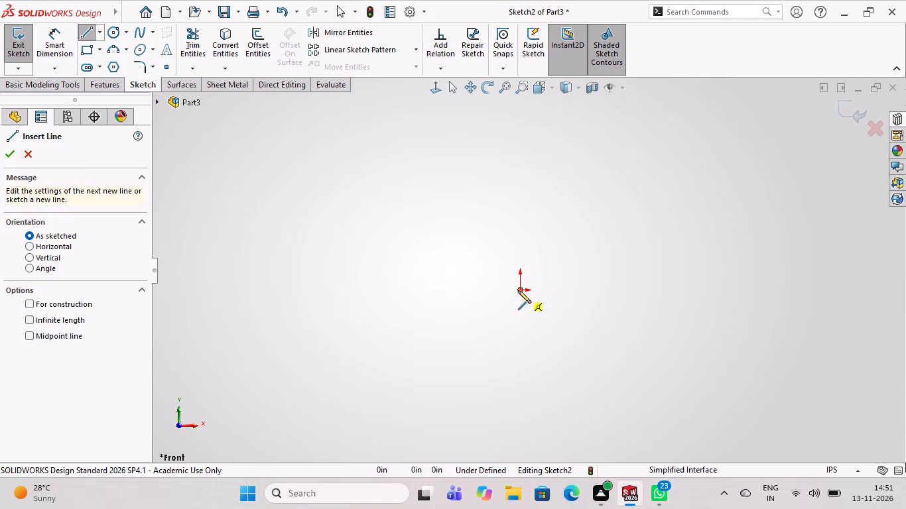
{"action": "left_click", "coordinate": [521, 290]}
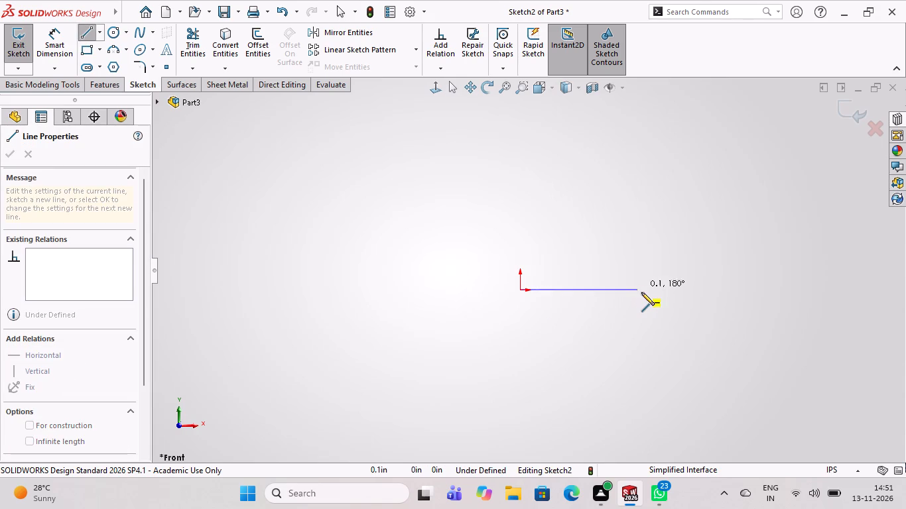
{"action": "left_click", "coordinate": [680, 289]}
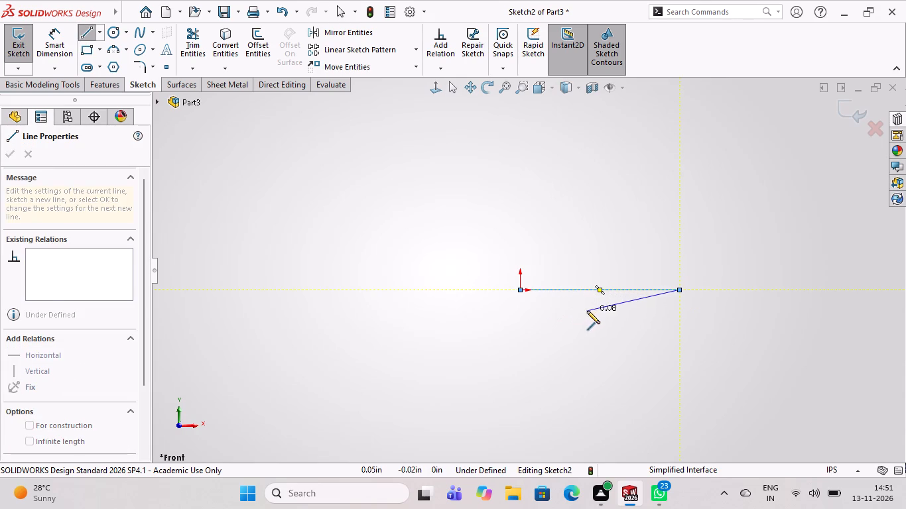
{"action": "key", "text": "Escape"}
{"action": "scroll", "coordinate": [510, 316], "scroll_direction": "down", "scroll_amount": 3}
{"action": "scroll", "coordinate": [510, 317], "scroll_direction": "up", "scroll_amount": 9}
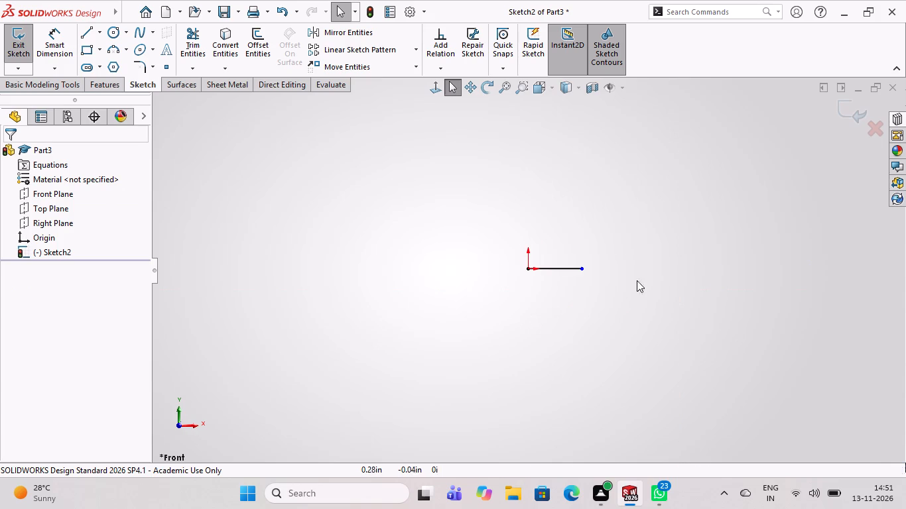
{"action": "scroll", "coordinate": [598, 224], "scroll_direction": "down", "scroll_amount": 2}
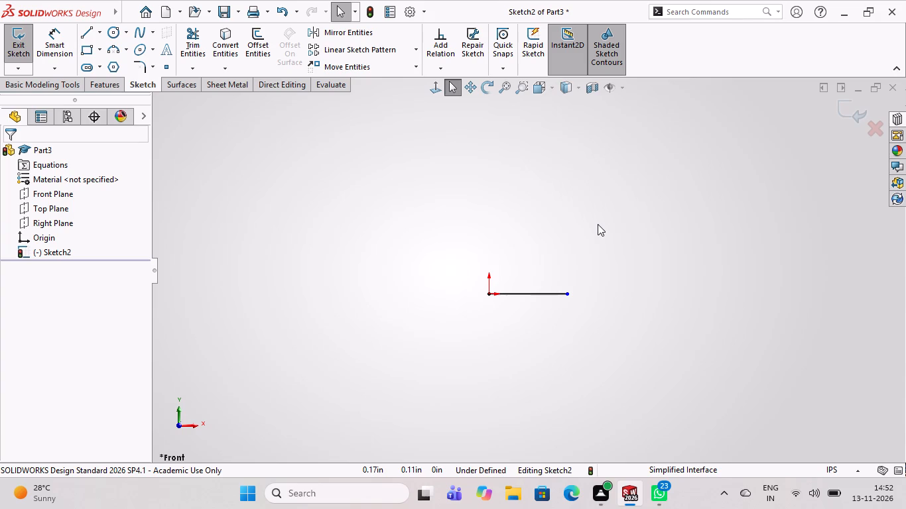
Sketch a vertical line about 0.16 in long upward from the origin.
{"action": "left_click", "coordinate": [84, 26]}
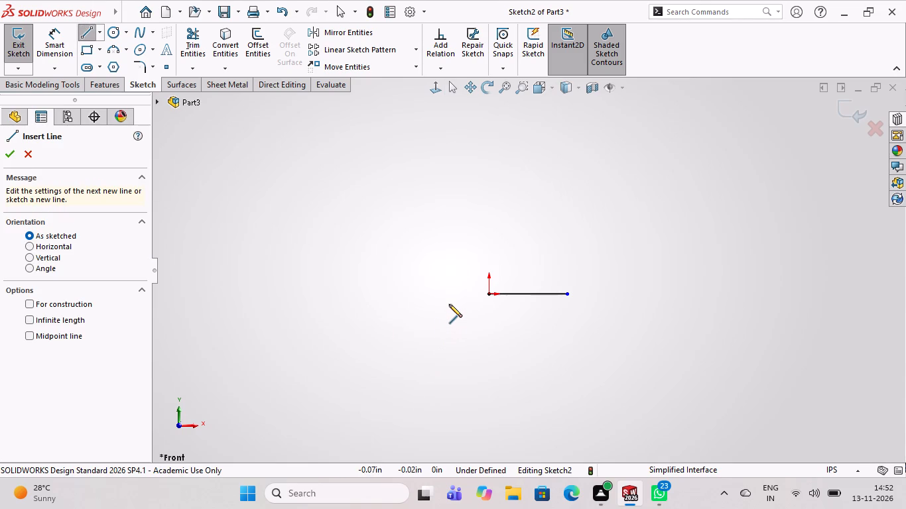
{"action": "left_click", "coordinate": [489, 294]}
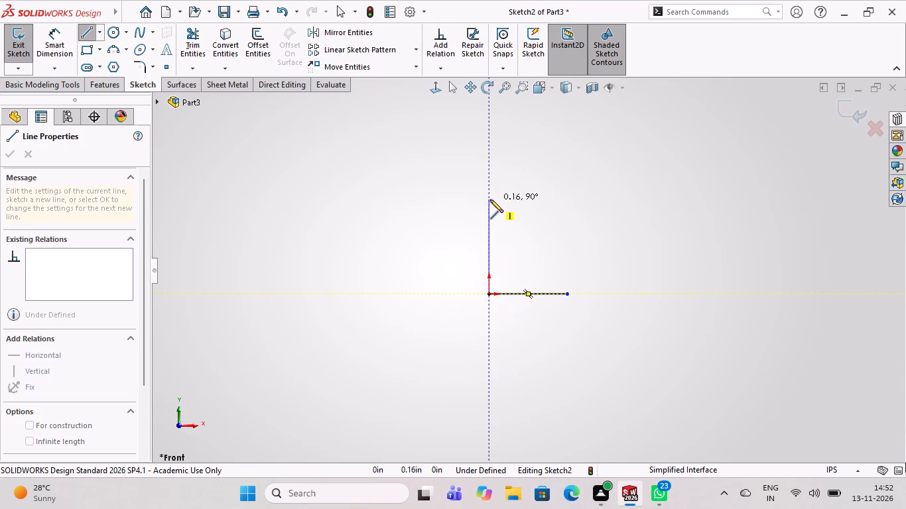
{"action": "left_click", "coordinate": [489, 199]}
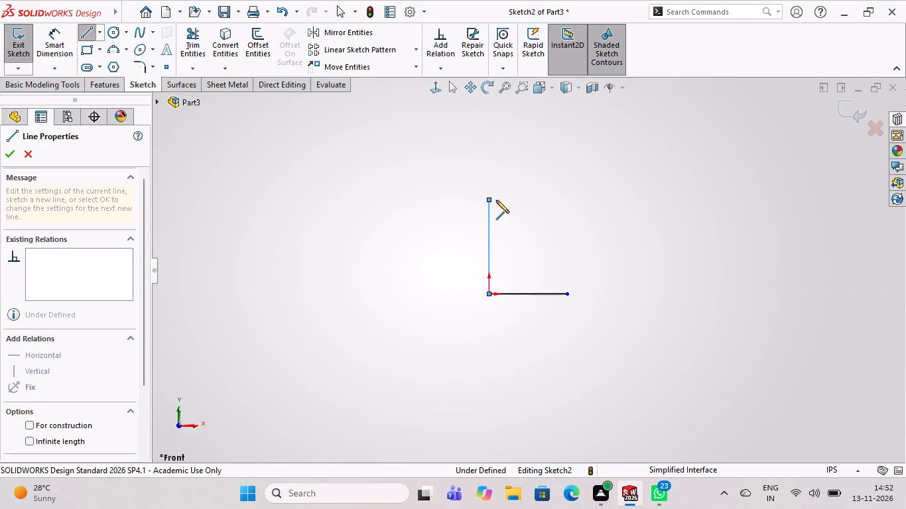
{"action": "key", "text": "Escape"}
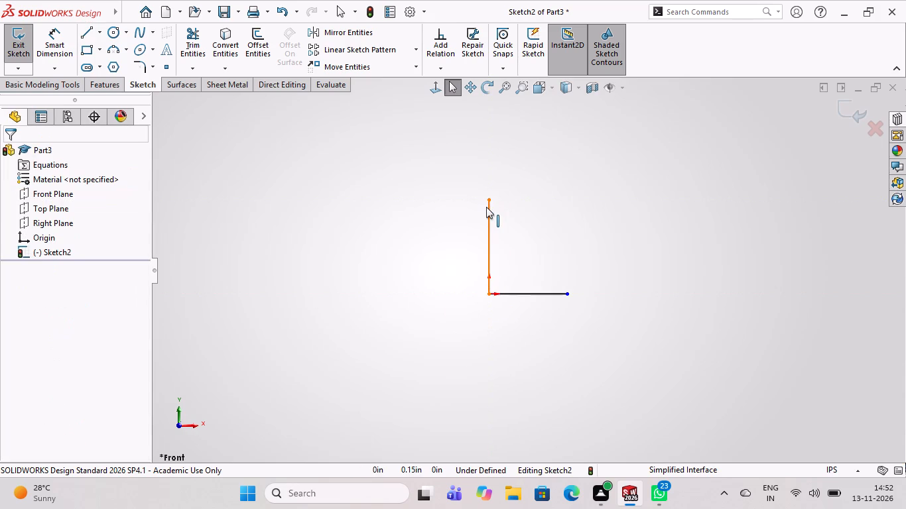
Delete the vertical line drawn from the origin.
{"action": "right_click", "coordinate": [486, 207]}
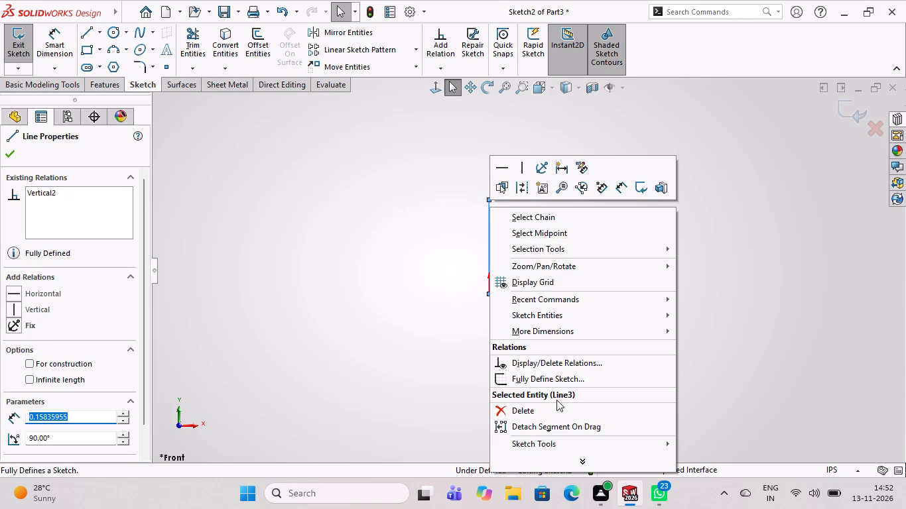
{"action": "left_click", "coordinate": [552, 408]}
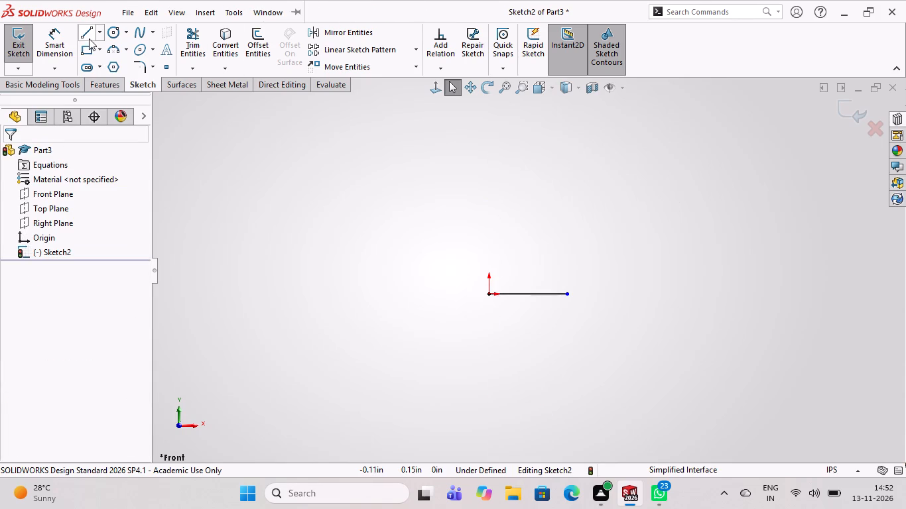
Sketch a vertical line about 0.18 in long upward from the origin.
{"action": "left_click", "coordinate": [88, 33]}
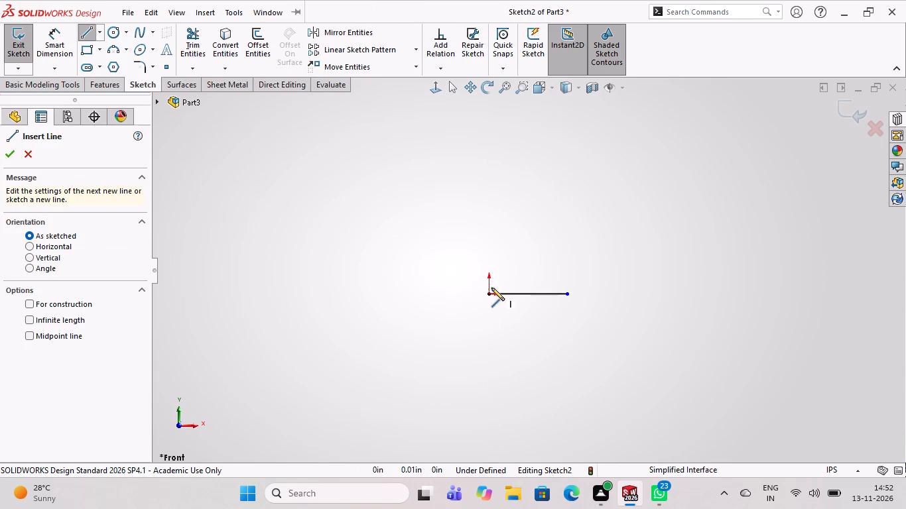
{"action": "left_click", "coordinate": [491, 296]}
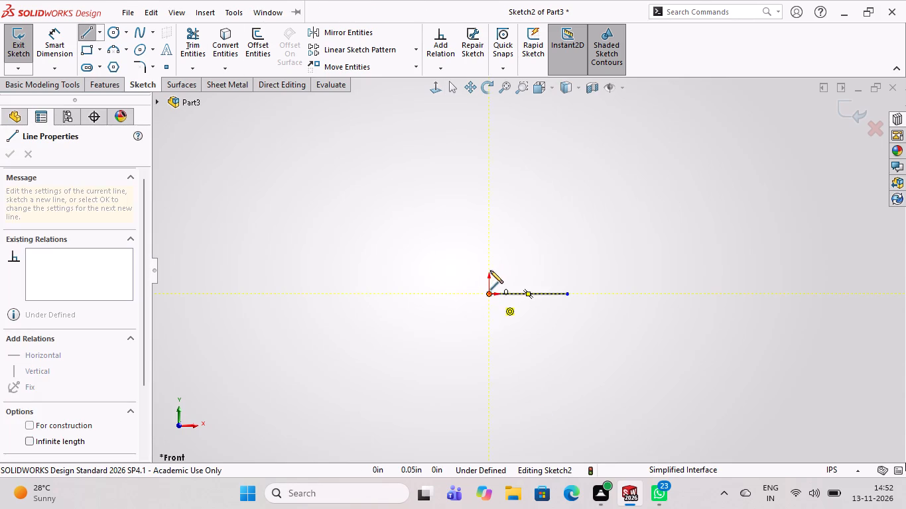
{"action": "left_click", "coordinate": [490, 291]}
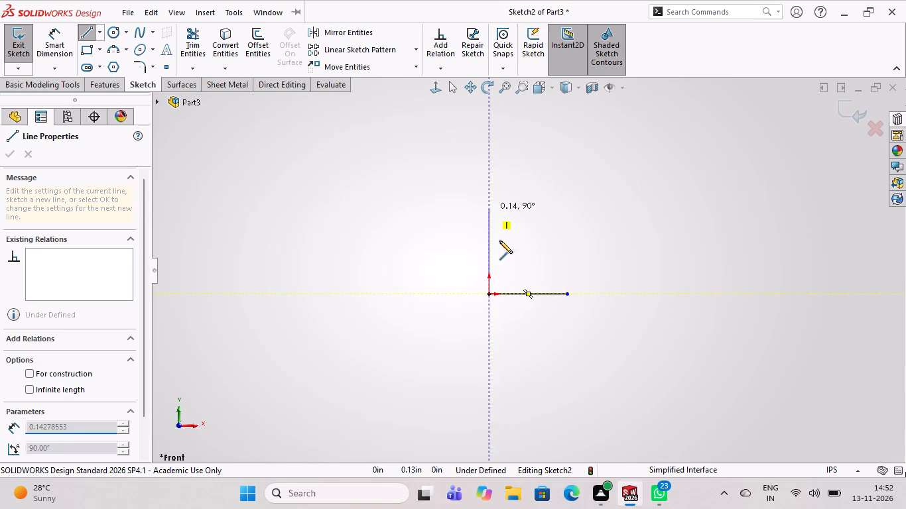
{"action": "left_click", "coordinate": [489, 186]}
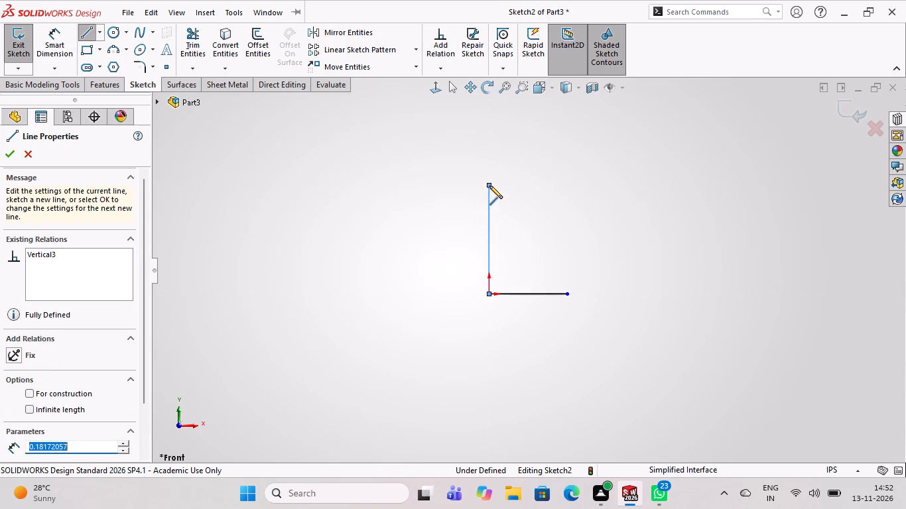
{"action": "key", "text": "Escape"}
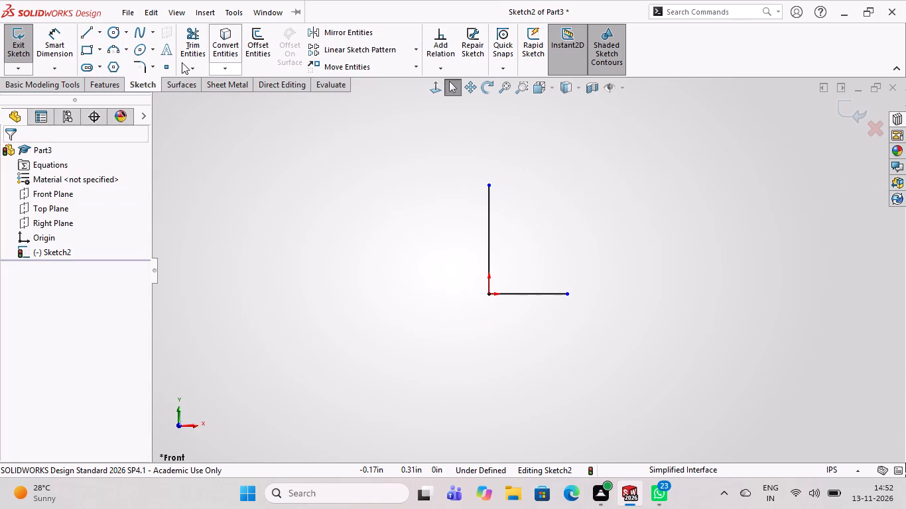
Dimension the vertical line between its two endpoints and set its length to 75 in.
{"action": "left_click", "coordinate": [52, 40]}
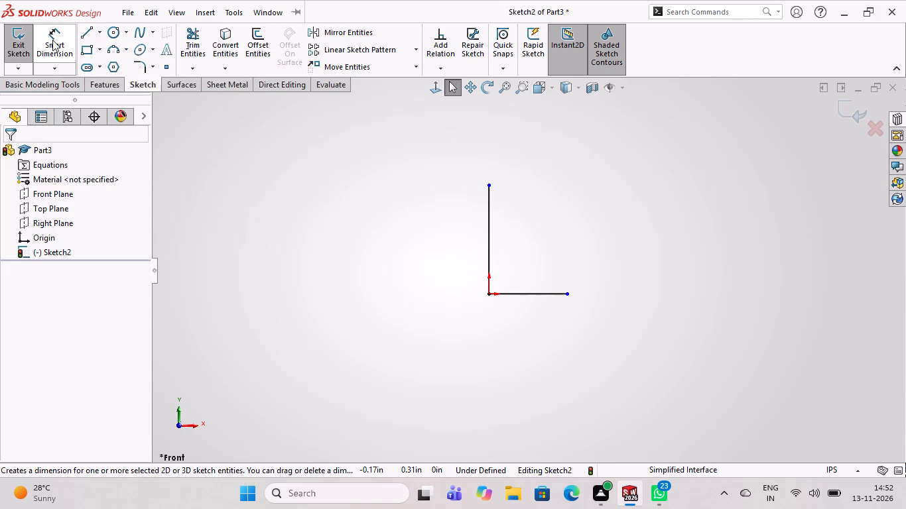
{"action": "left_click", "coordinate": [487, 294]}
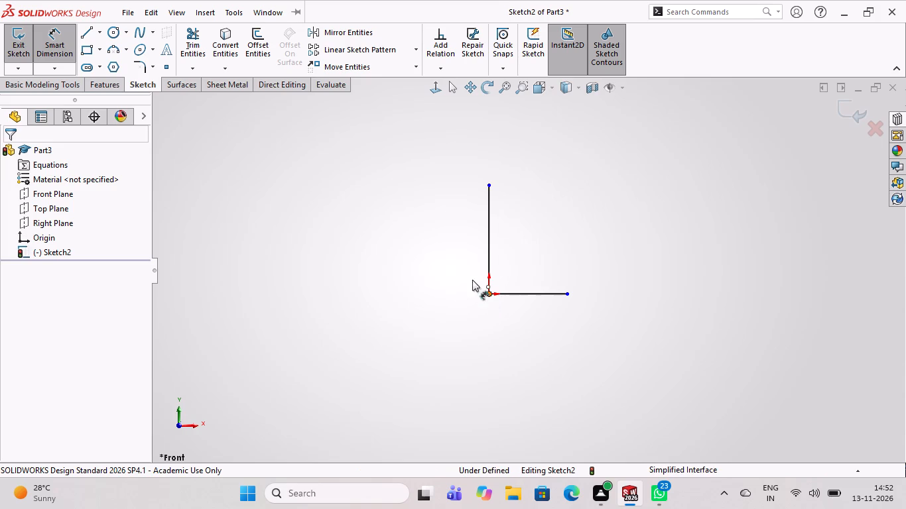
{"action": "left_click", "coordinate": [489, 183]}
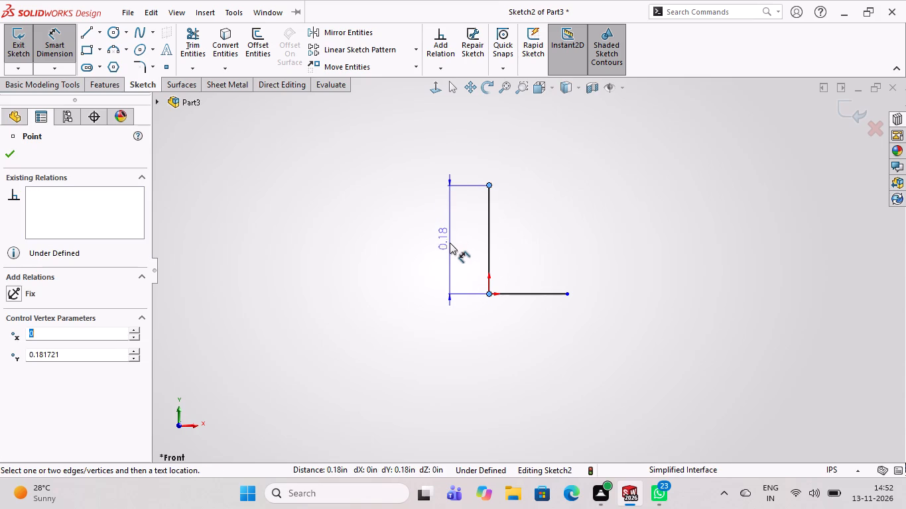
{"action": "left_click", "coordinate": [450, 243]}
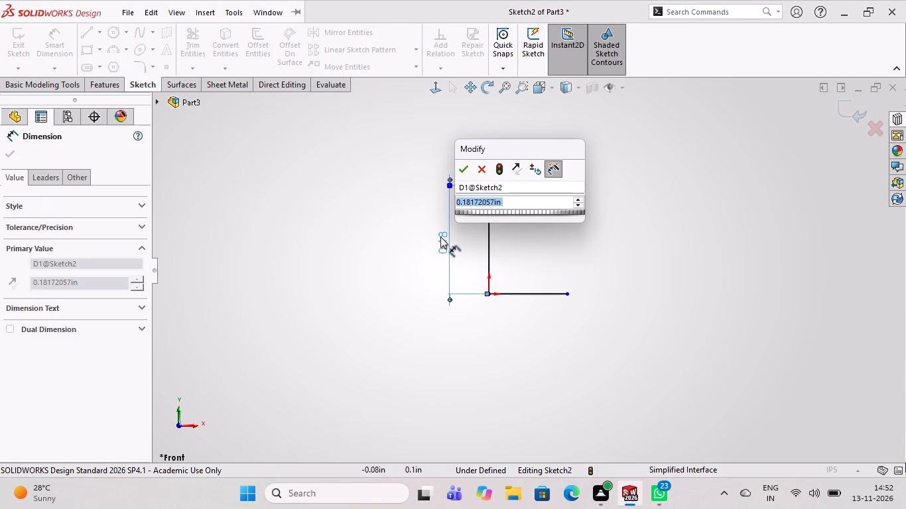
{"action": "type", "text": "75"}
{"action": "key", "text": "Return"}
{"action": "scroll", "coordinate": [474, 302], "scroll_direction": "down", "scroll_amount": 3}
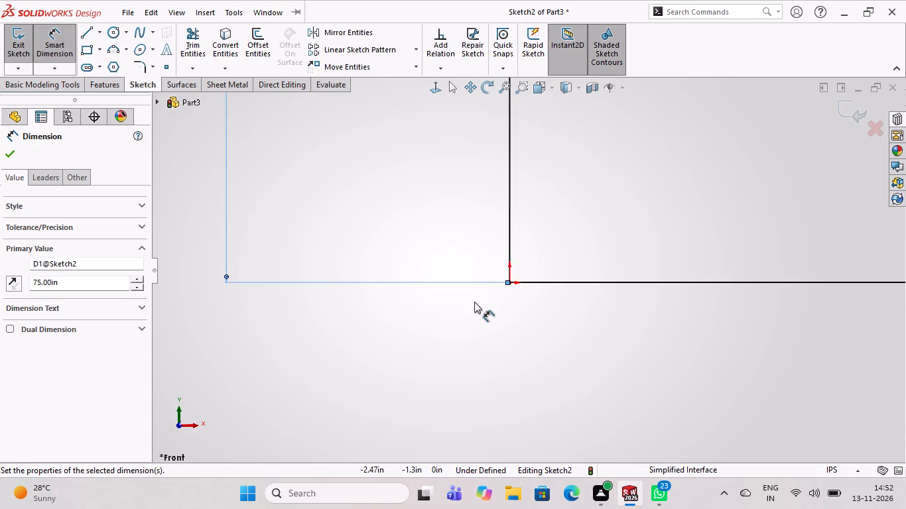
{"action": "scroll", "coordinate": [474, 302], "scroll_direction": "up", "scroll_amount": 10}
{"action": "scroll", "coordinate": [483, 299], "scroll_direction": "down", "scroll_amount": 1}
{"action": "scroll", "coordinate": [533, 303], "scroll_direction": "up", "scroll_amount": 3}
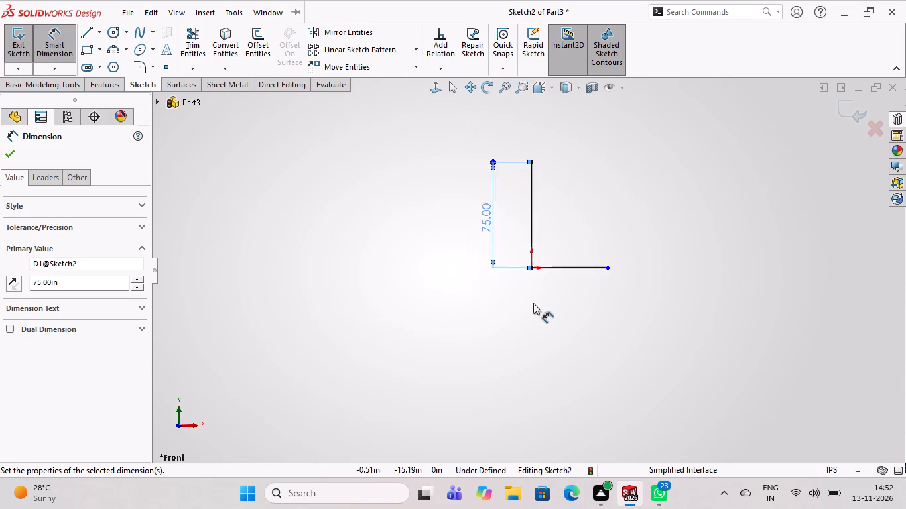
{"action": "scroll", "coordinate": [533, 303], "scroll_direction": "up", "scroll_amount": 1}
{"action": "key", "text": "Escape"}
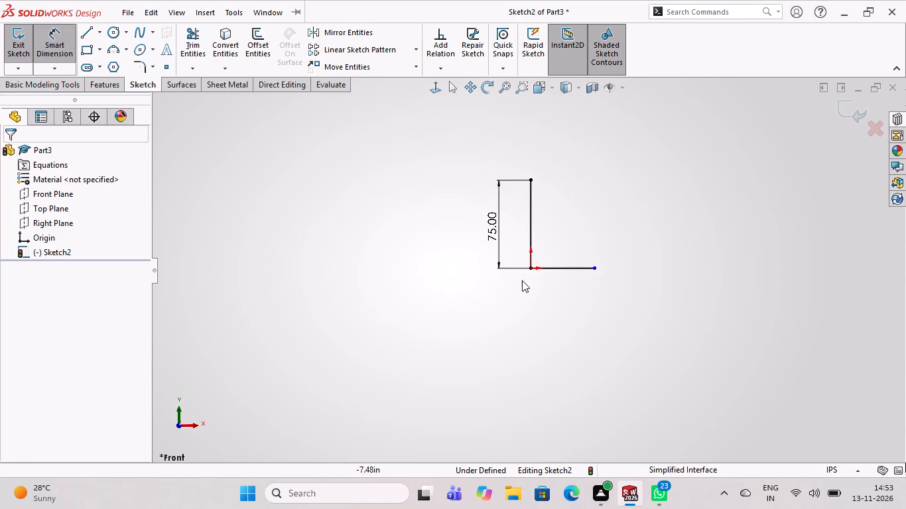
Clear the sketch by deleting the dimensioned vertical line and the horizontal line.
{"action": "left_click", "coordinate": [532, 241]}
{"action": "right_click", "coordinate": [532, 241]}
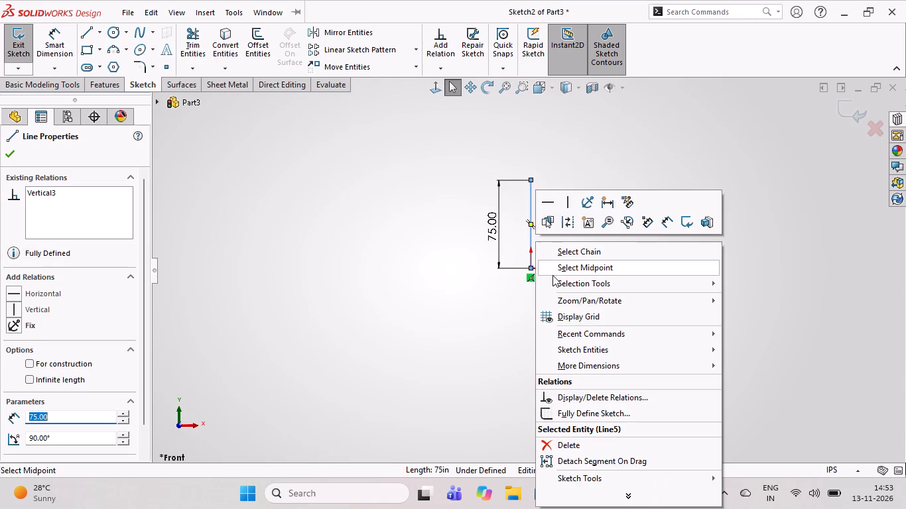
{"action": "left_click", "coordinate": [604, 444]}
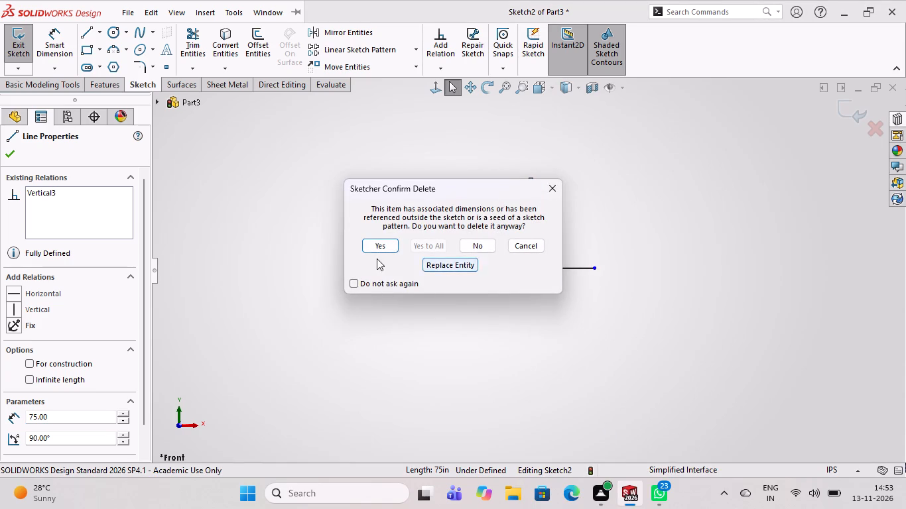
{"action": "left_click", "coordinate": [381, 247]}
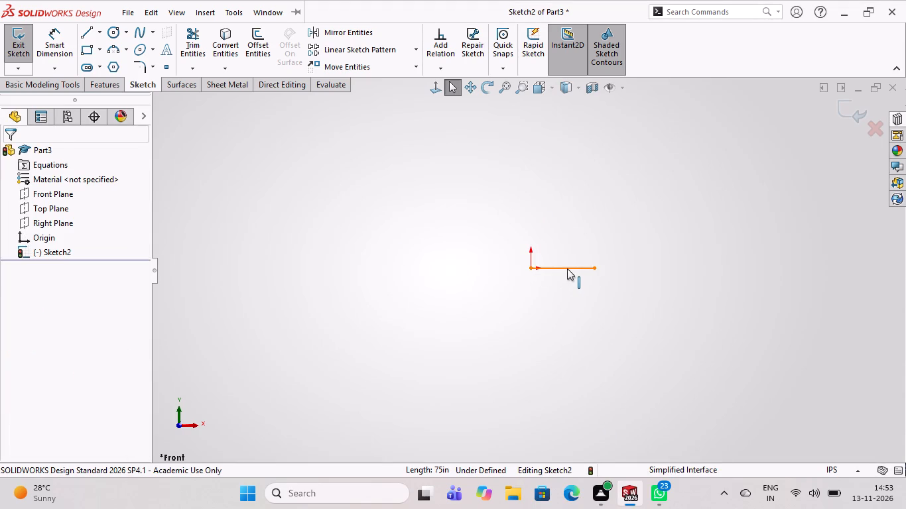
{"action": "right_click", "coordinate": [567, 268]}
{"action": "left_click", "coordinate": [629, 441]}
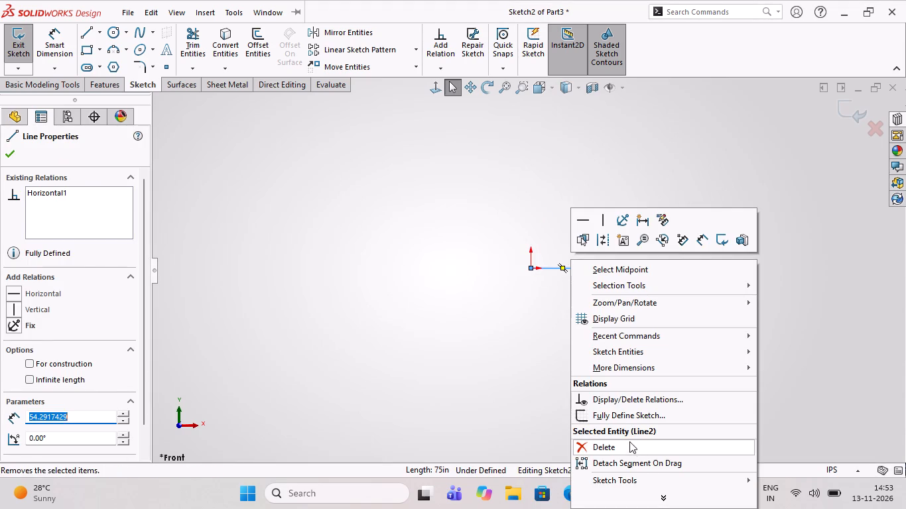
Switch the part's unit system to MMGS.
{"action": "left_click", "coordinate": [835, 474]}
{"action": "left_click", "coordinate": [811, 412]}
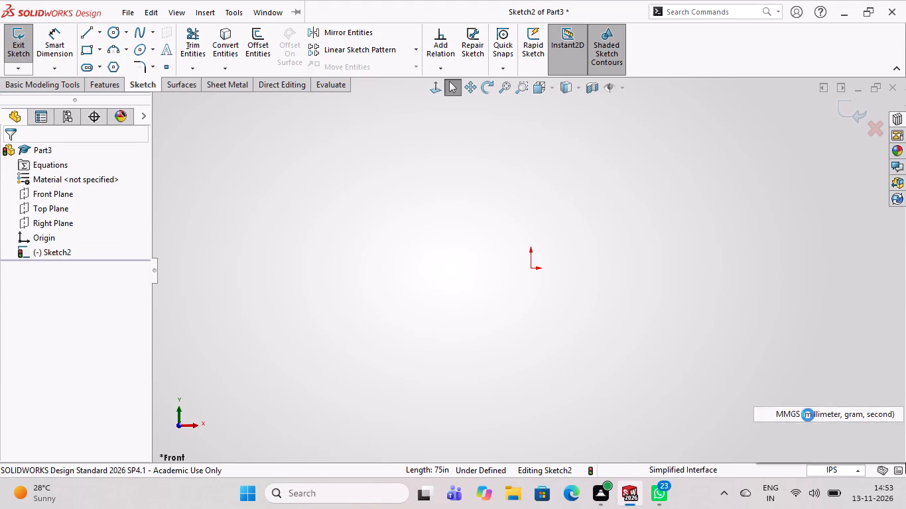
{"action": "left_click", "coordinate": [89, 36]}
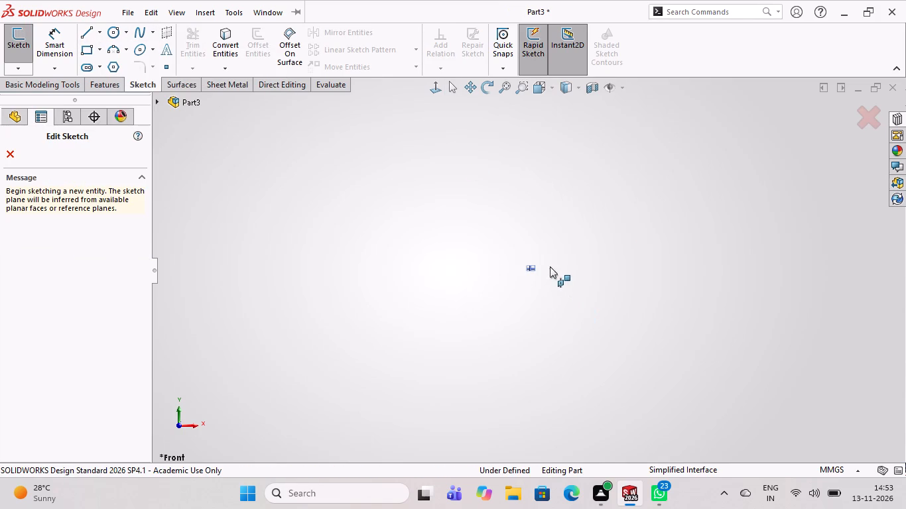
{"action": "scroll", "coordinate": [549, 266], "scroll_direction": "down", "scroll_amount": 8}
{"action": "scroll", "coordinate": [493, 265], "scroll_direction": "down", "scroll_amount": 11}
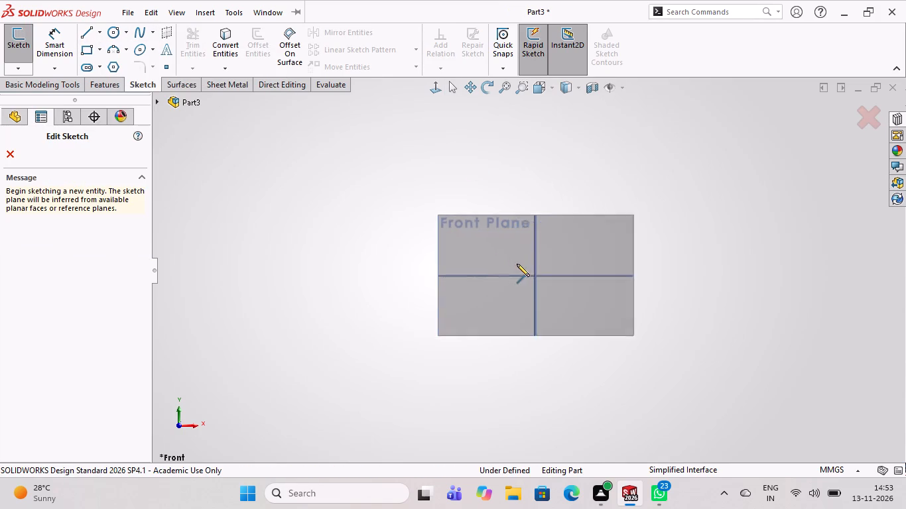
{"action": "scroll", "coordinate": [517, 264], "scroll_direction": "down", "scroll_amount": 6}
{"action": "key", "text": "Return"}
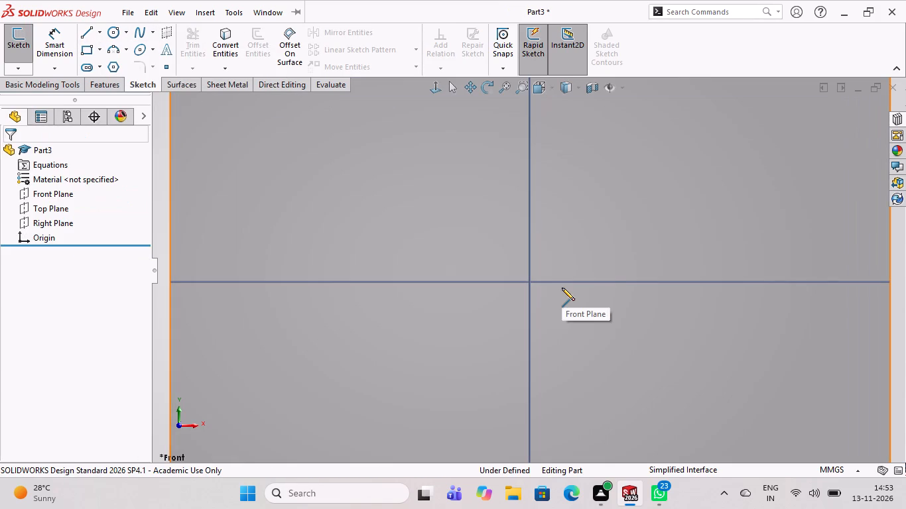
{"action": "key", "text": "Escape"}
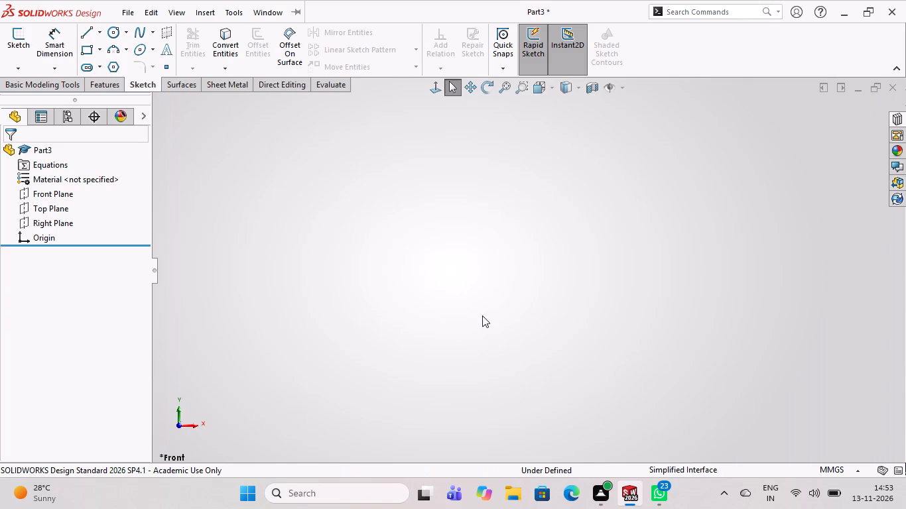
Start a new sketch on the Top Plane.
{"action": "scroll", "coordinate": [634, 412], "scroll_direction": "up", "scroll_amount": 4}
{"action": "left_click", "coordinate": [34, 192]}
{"action": "scroll", "coordinate": [608, 334], "scroll_direction": "down", "scroll_amount": 2}
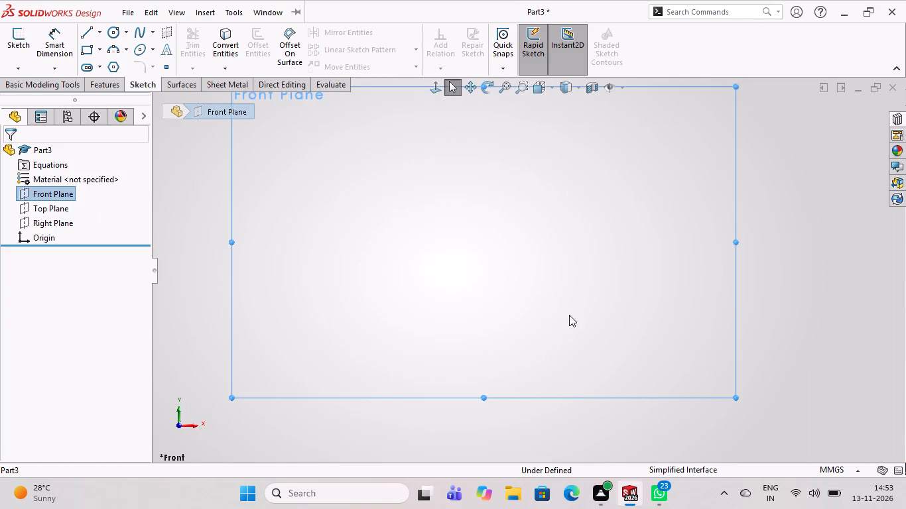
{"action": "scroll", "coordinate": [559, 308], "scroll_direction": "up", "scroll_amount": 3}
{"action": "key", "text": "Return"}
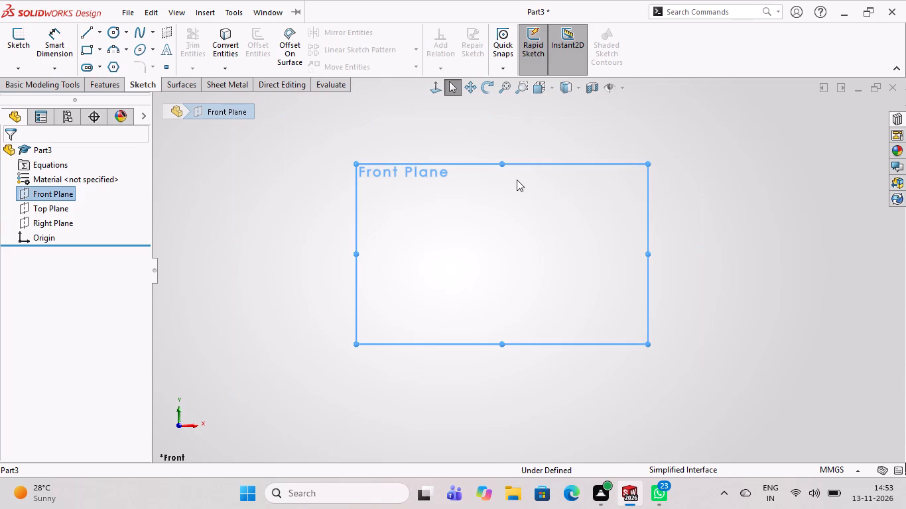
{"action": "scroll", "coordinate": [515, 194], "scroll_direction": "down", "scroll_amount": 4}
{"action": "scroll", "coordinate": [515, 196], "scroll_direction": "up", "scroll_amount": 4}
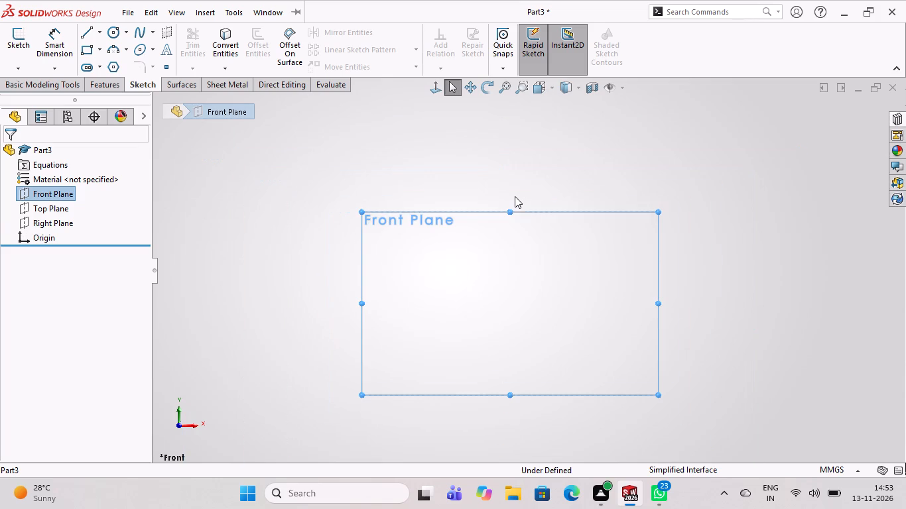
{"action": "left_click", "coordinate": [17, 20]}
{"action": "left_click", "coordinate": [19, 37]}
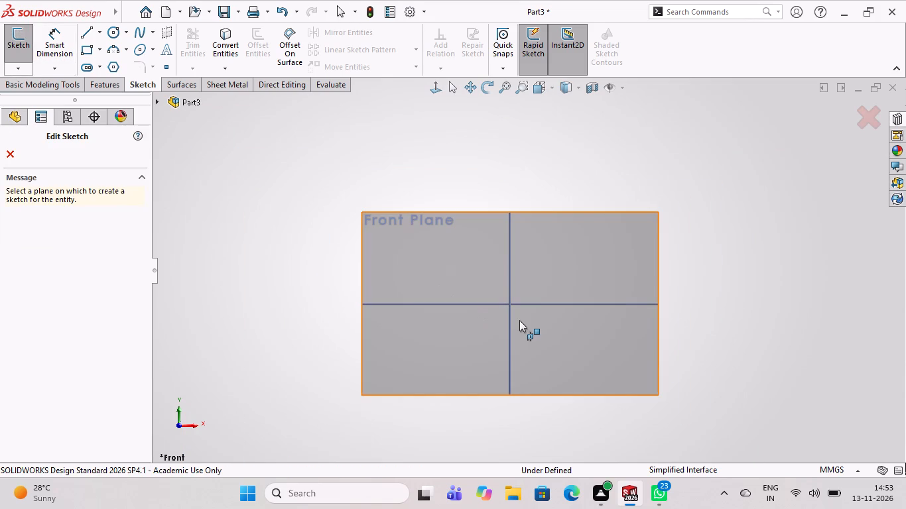
{"action": "key", "text": "Return"}
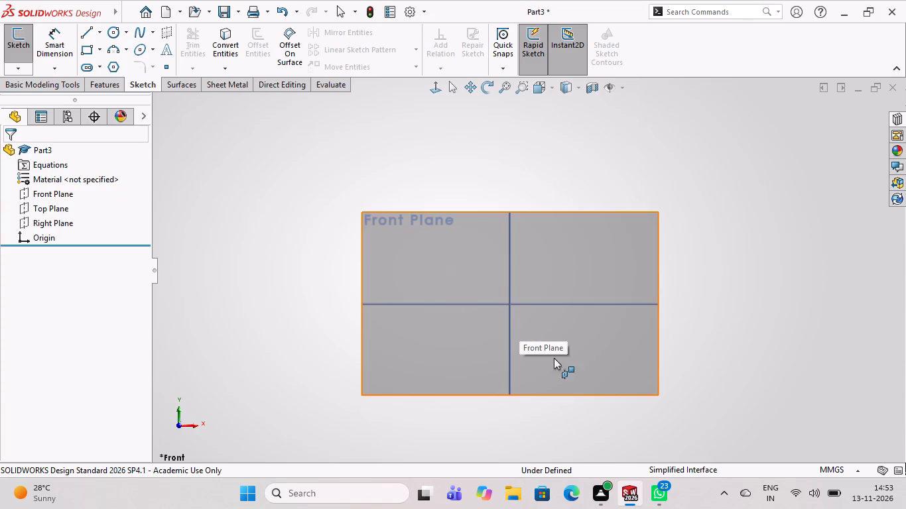
{"action": "scroll", "coordinate": [543, 331], "scroll_direction": "down", "scroll_amount": 3}
{"action": "left_click", "coordinate": [480, 272]}
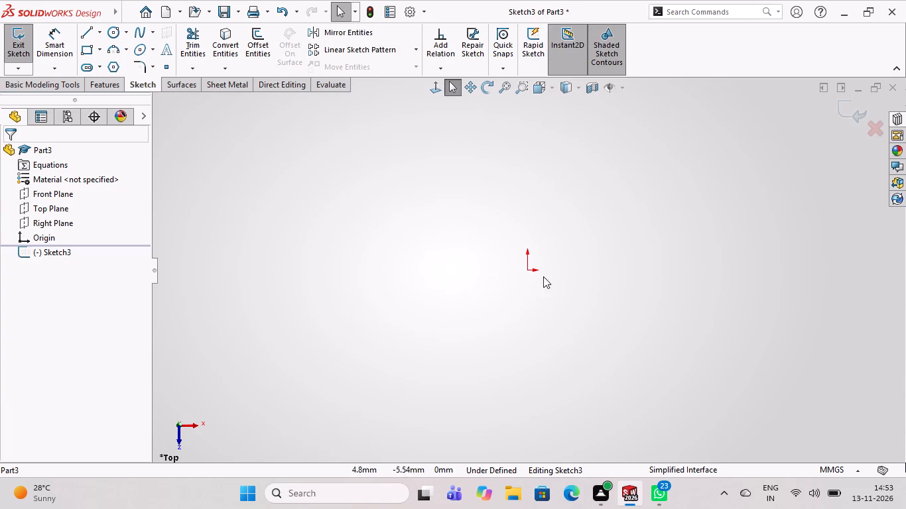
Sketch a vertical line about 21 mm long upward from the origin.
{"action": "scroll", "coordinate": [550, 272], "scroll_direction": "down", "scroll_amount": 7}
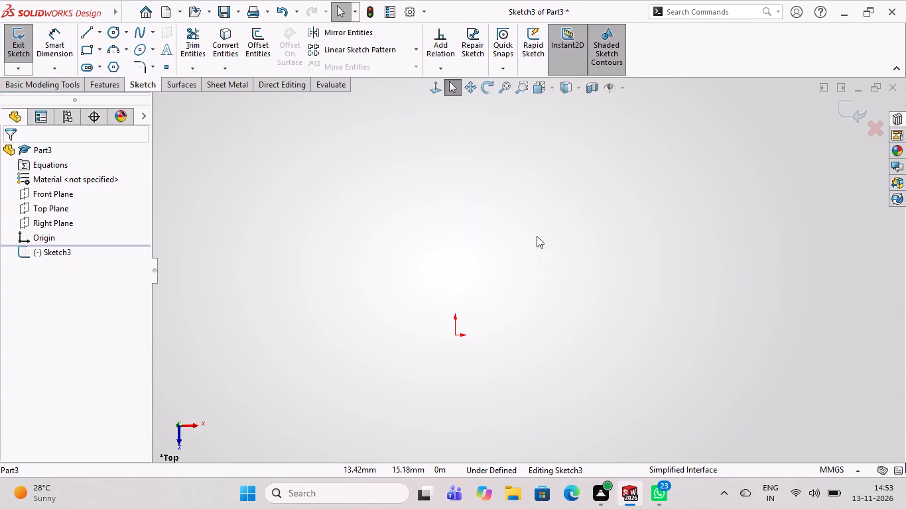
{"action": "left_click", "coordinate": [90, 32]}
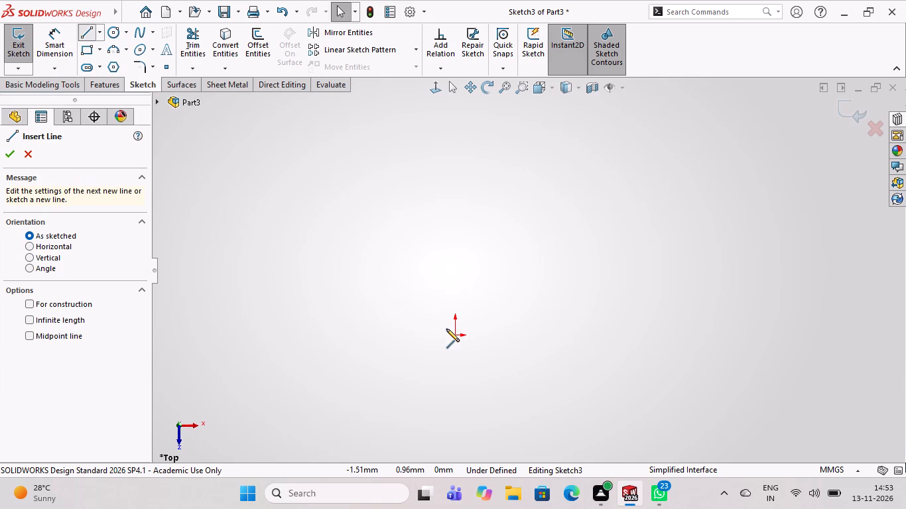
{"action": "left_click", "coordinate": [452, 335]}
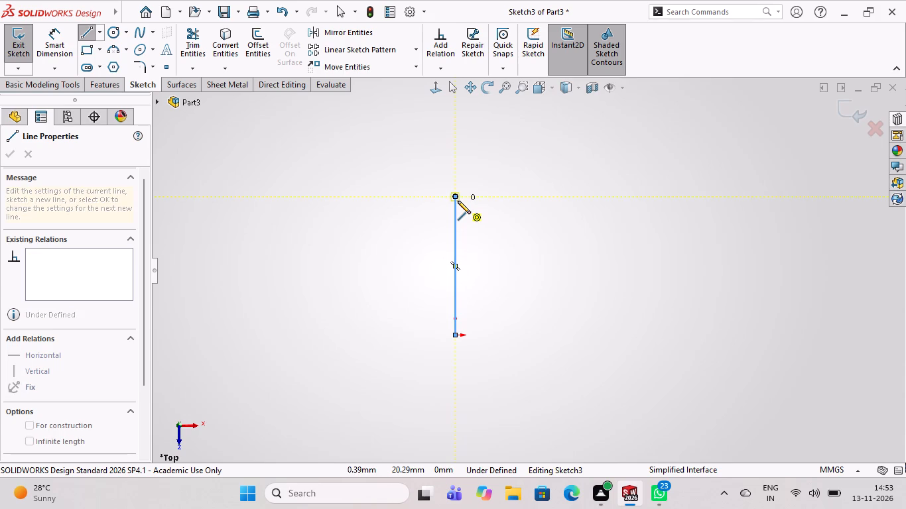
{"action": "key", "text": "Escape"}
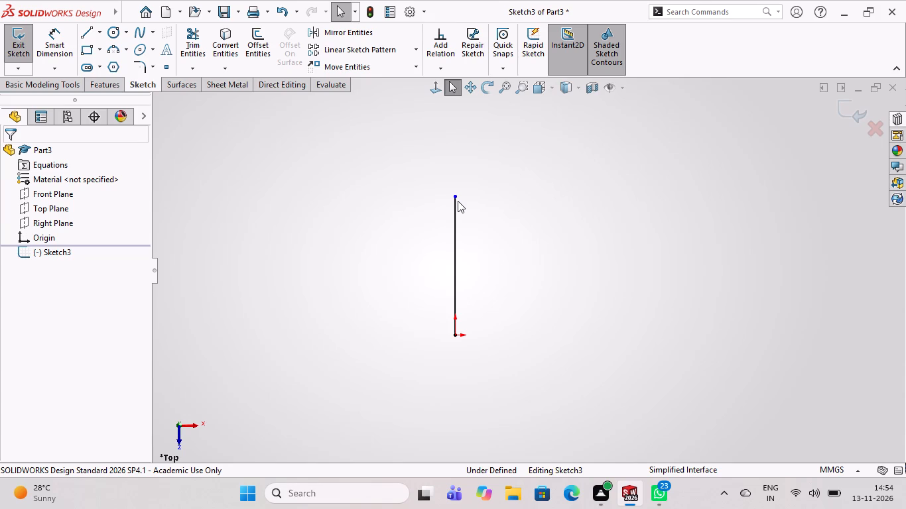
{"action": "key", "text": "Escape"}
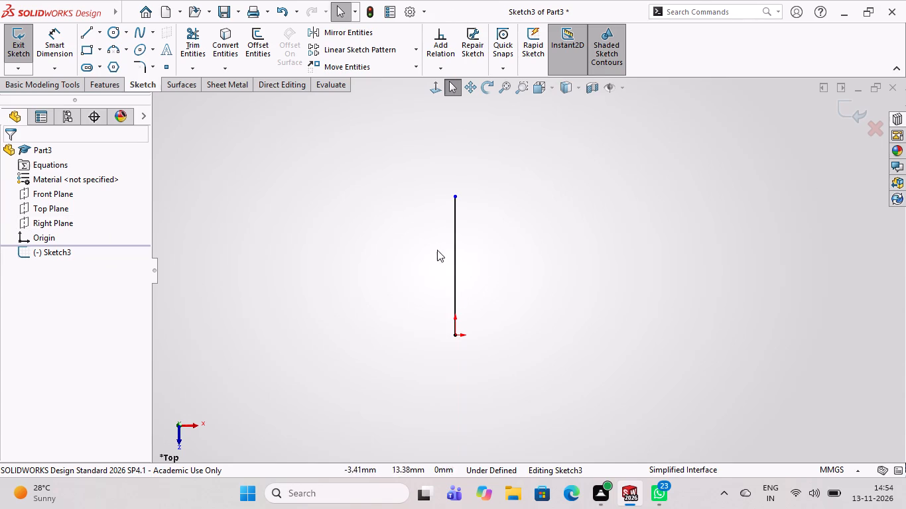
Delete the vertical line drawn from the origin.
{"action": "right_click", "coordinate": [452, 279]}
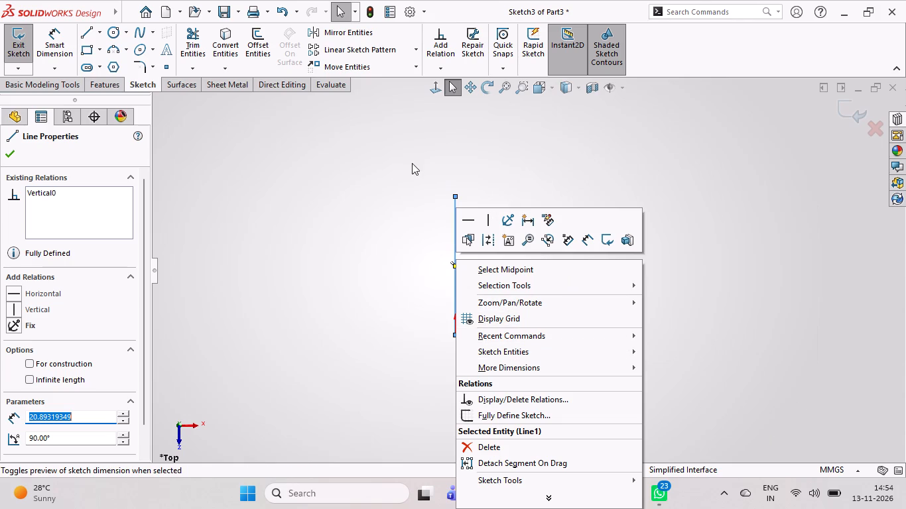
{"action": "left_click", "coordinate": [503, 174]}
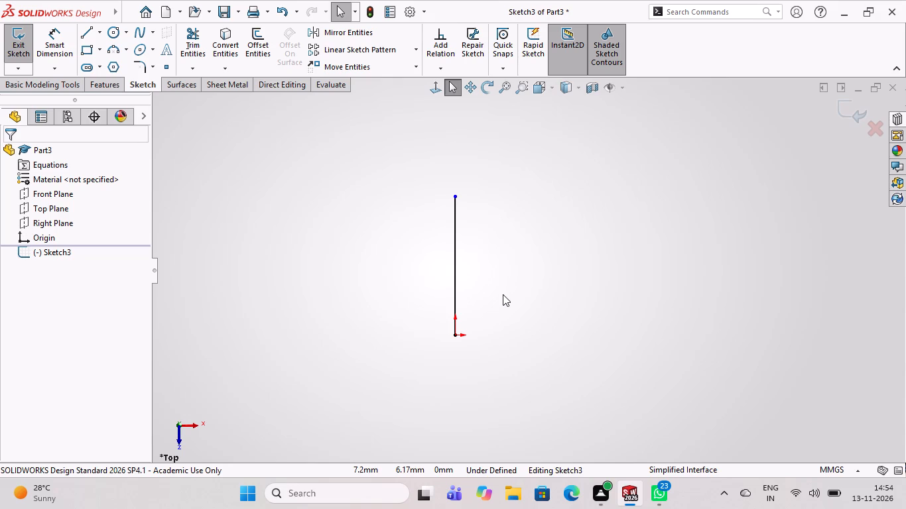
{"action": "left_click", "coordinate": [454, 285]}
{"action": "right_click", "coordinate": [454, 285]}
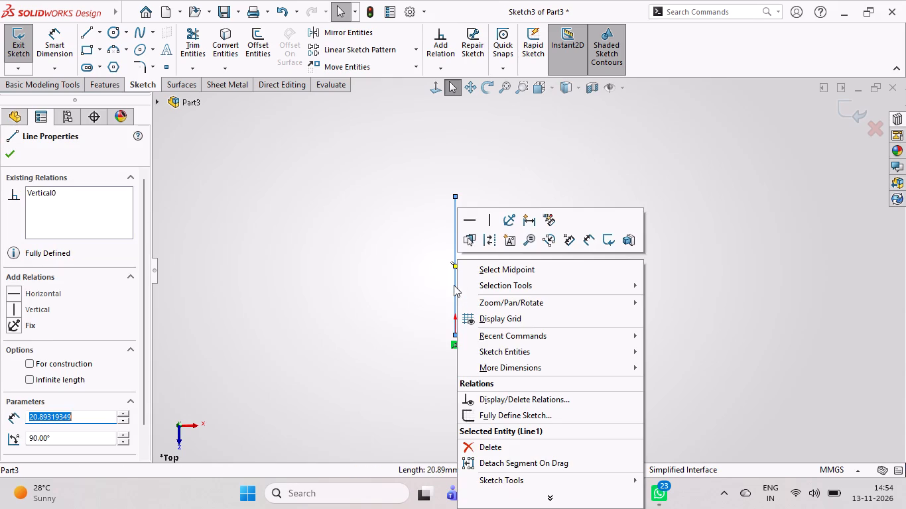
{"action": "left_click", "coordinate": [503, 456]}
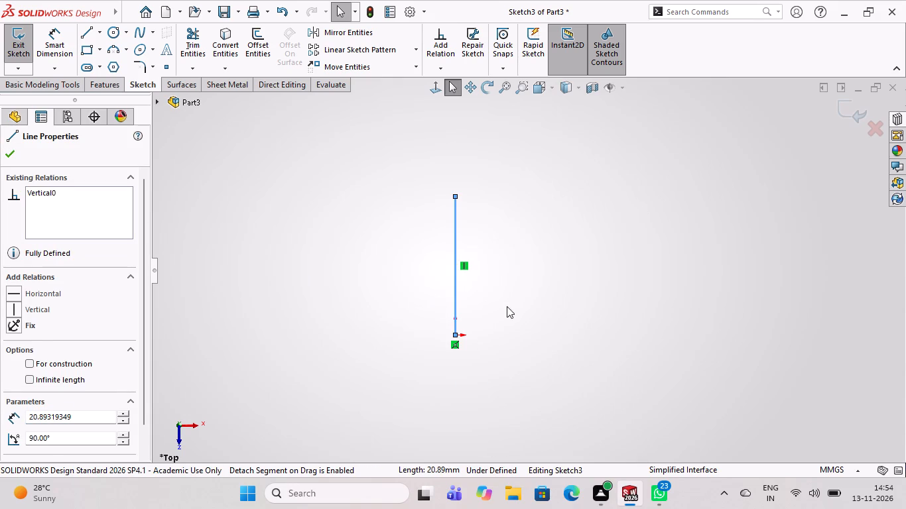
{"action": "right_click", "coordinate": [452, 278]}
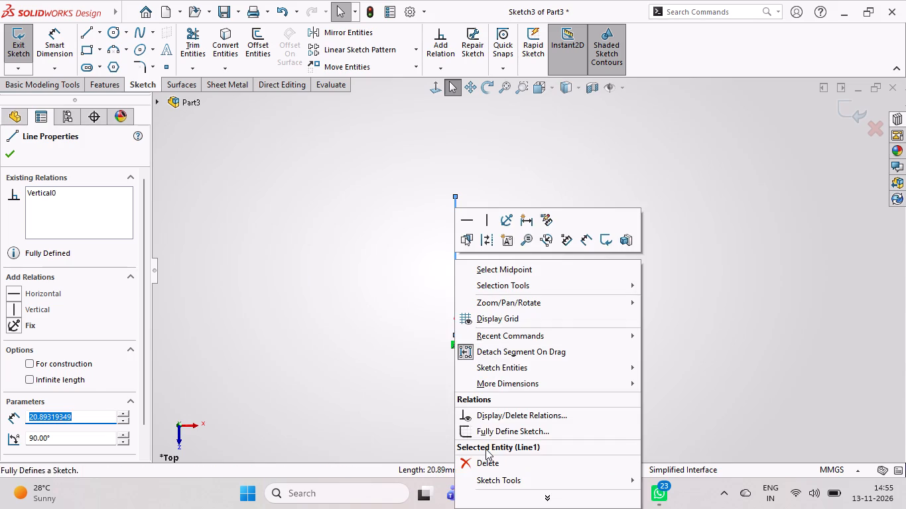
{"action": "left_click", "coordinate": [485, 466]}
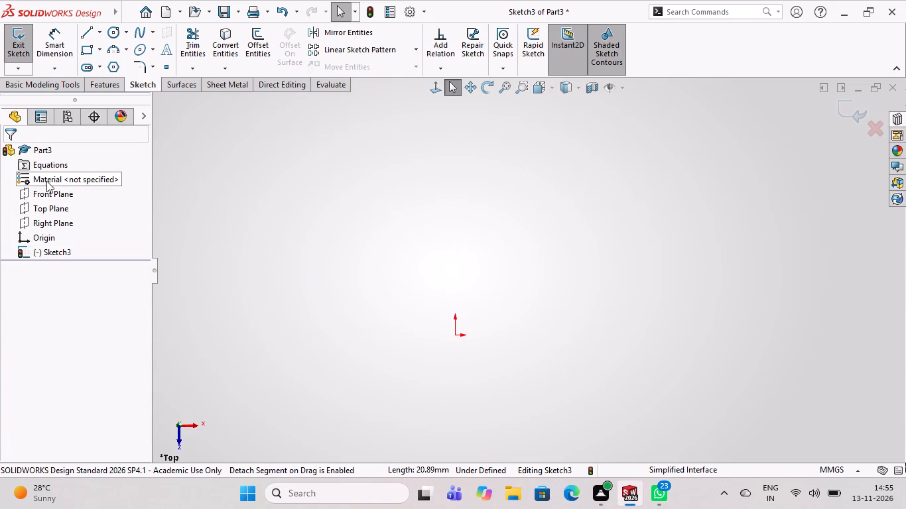
Sketch a vertical line about 22 mm long upward from the origin.
{"action": "scroll", "coordinate": [60, 237], "scroll_direction": "down", "scroll_amount": 5}
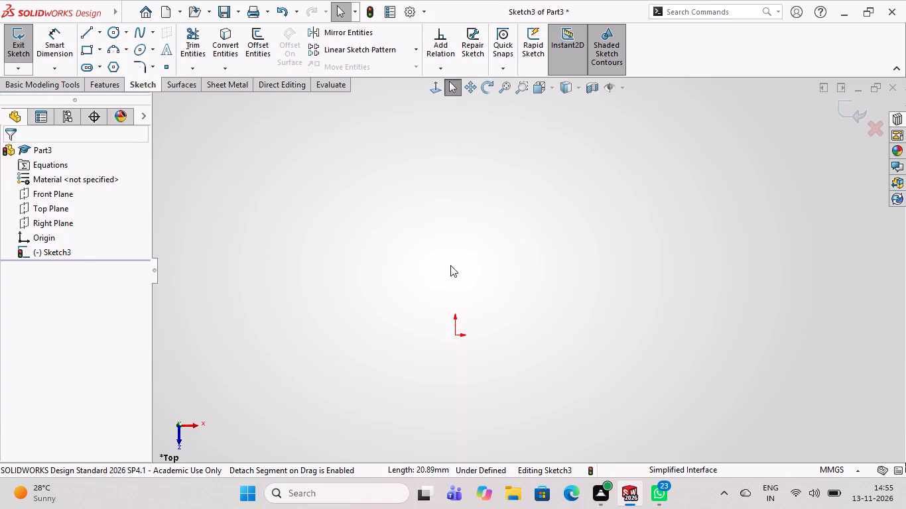
{"action": "left_click", "coordinate": [92, 32]}
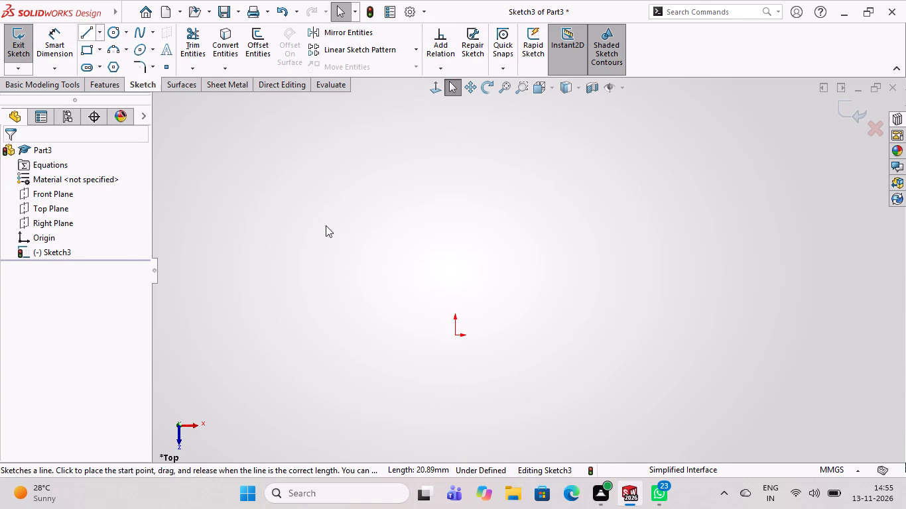
{"action": "left_click", "coordinate": [455, 334]}
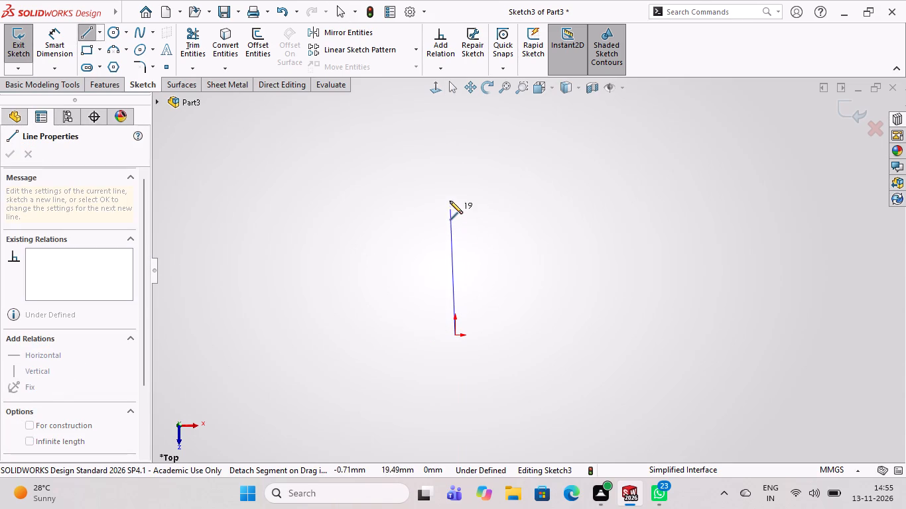
{"action": "left_click", "coordinate": [456, 188]}
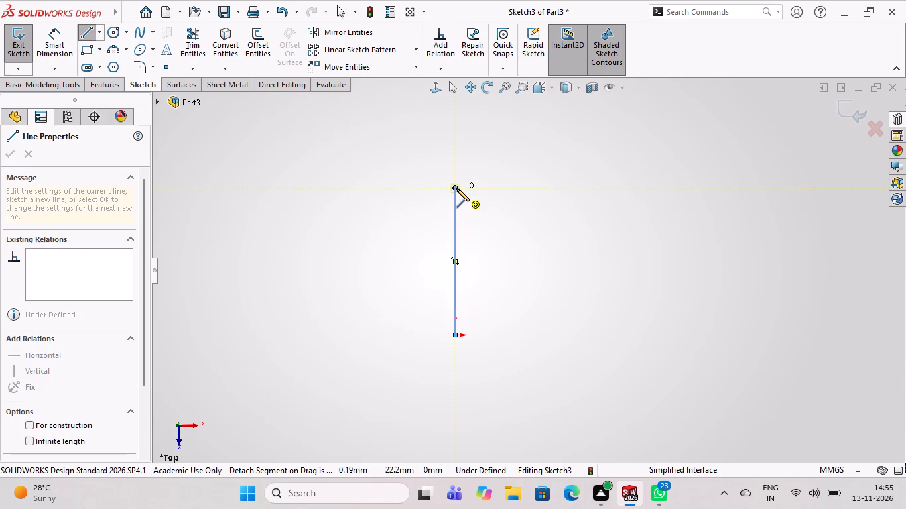
{"action": "key", "text": "Escape"}
Sketch a horizontal line about 25 mm long from the origin in the positive X direction.
{"action": "left_click", "coordinate": [455, 333]}
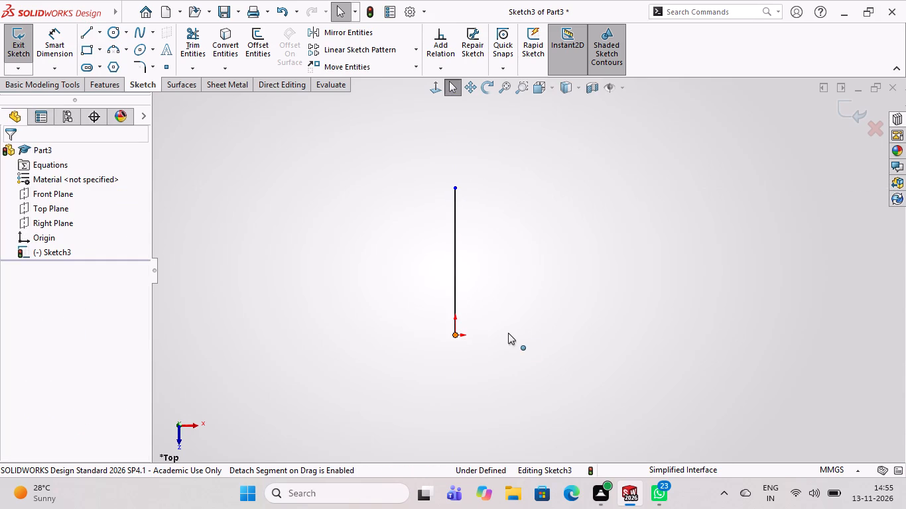
{"action": "left_click", "coordinate": [454, 335]}
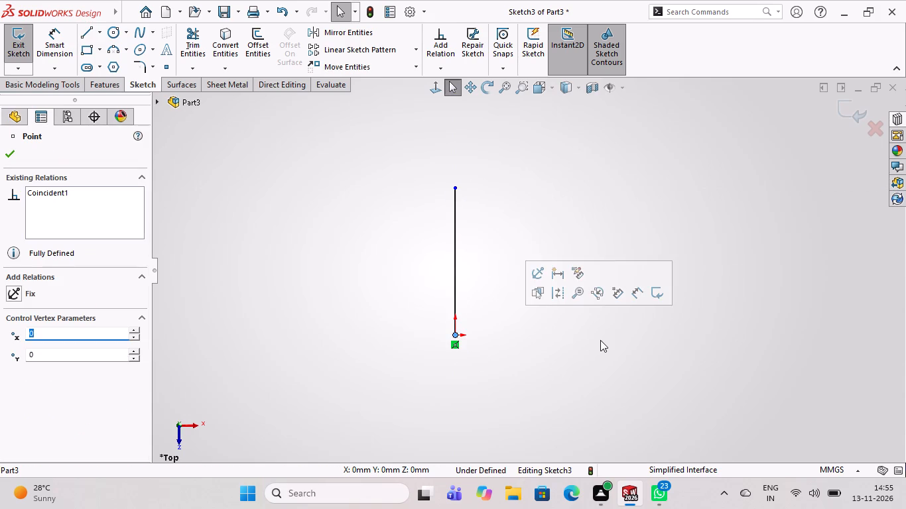
{"action": "key", "text": "Escape"}
{"action": "left_click", "coordinate": [86, 32]}
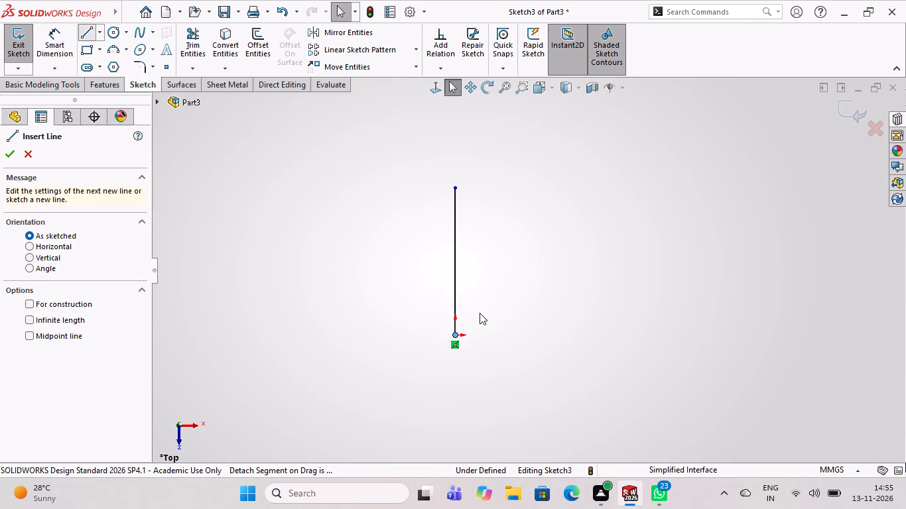
{"action": "left_click", "coordinate": [456, 335]}
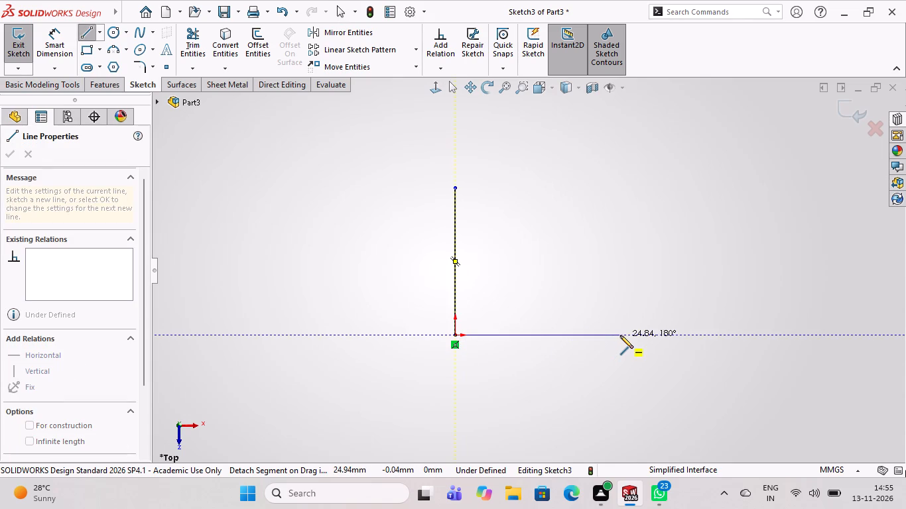
{"action": "left_click", "coordinate": [620, 335]}
{"action": "key", "text": "Escape"}
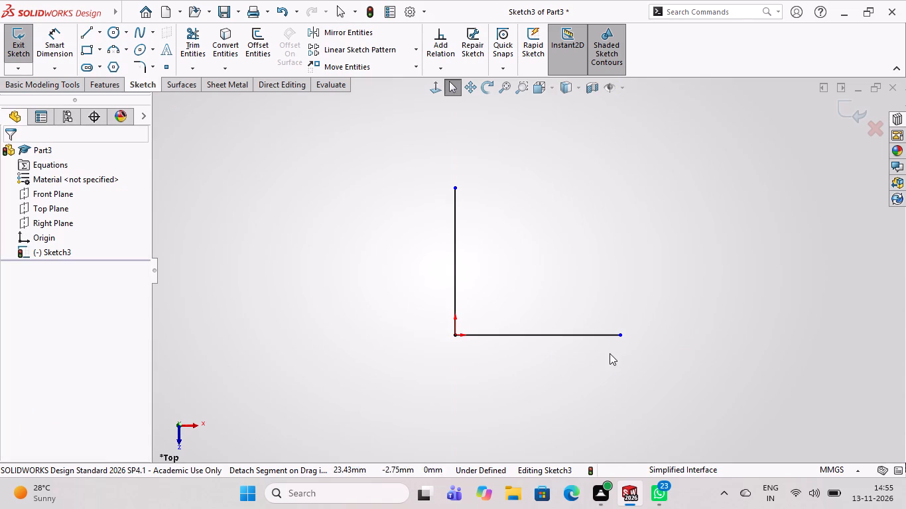
Sketch a horizontal line about 25 mm long in the positive X direction from the vertical line's upper endpoint.
{"action": "scroll", "coordinate": [621, 293], "scroll_direction": "down", "scroll_amount": 2}
{"action": "scroll", "coordinate": [621, 293], "scroll_direction": "up", "scroll_amount": 3}
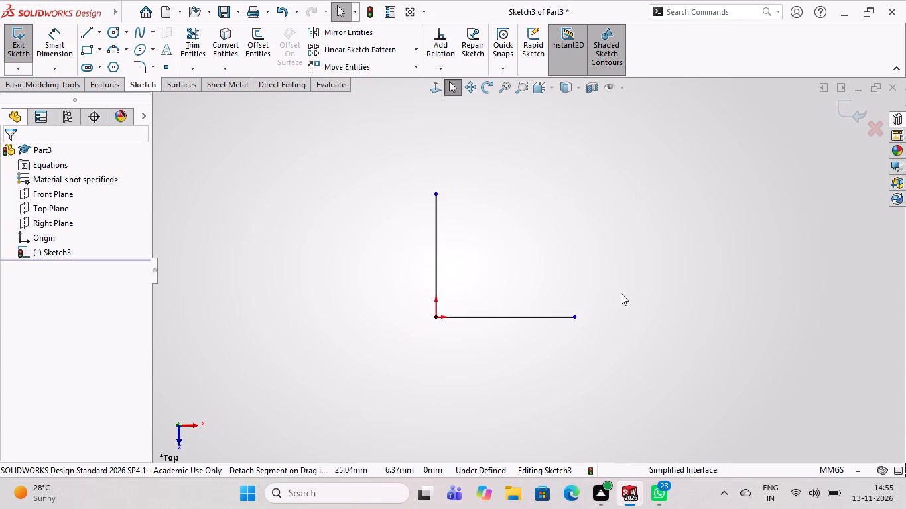
{"action": "scroll", "coordinate": [615, 170], "scroll_direction": "up", "scroll_amount": 3}
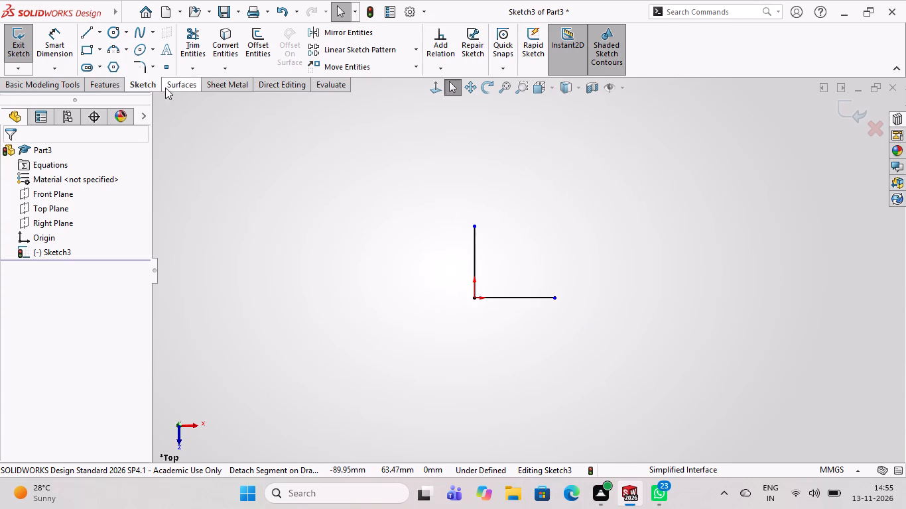
{"action": "left_click", "coordinate": [82, 30]}
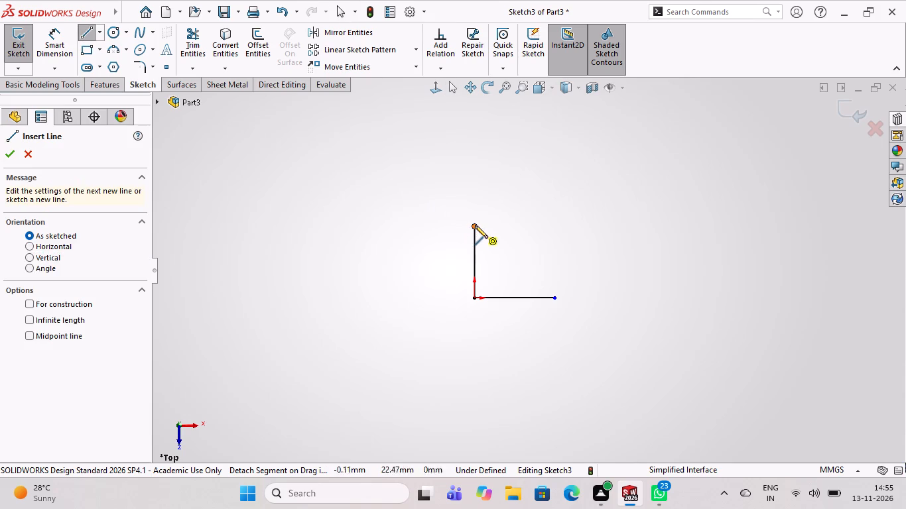
{"action": "left_click", "coordinate": [475, 225]}
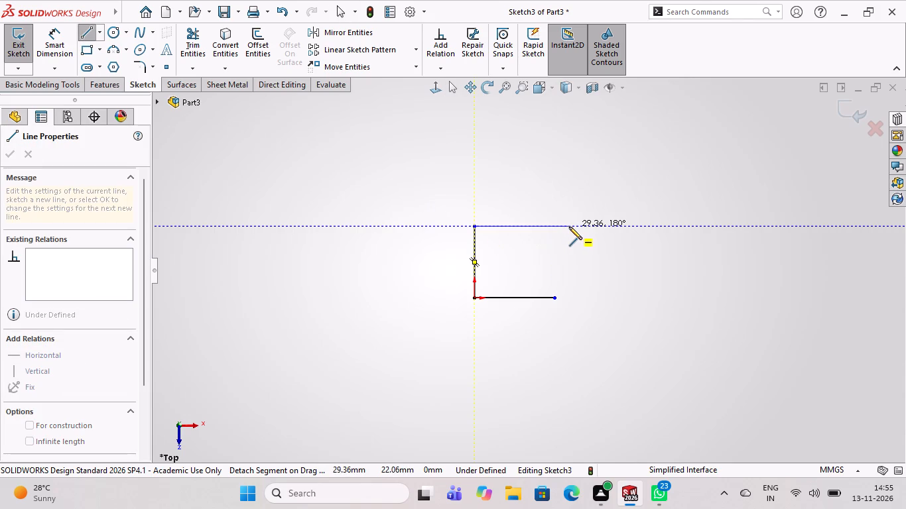
{"action": "left_click", "coordinate": [558, 226]}
{"action": "key", "text": "Escape"}
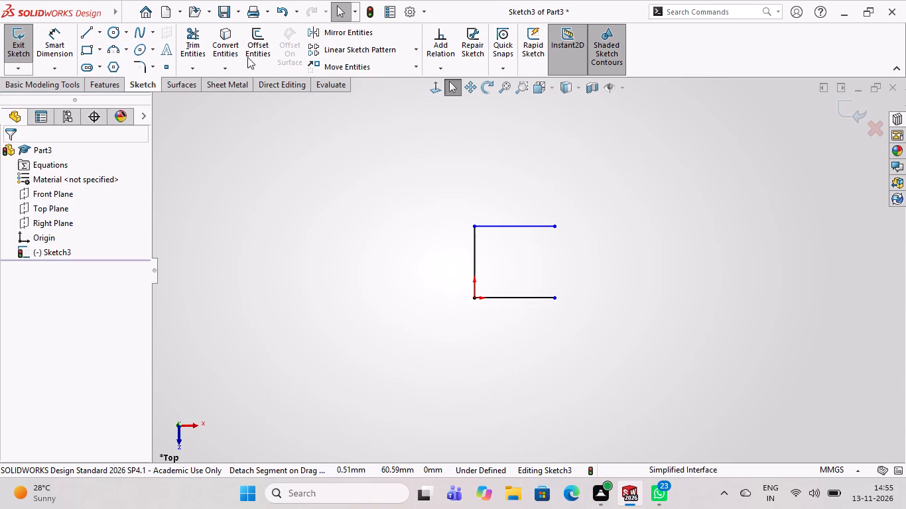
Dimension the lower horizontal line between its endpoints and set its length to 56 mm.
{"action": "left_click", "coordinate": [62, 41]}
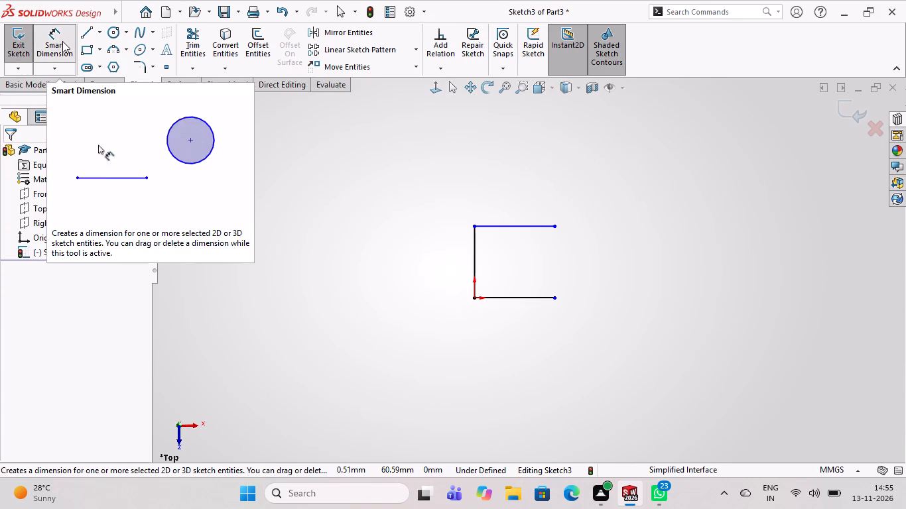
{"action": "left_click", "coordinate": [476, 298]}
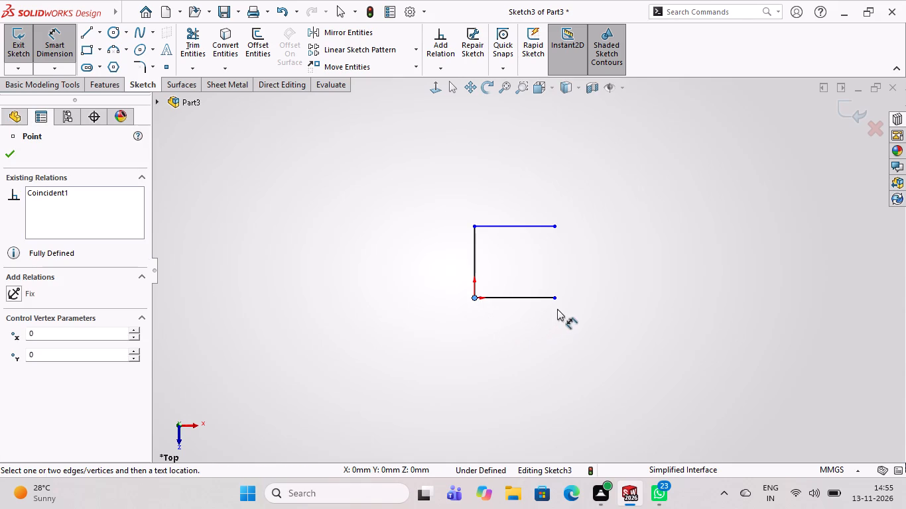
{"action": "left_click", "coordinate": [556, 298]}
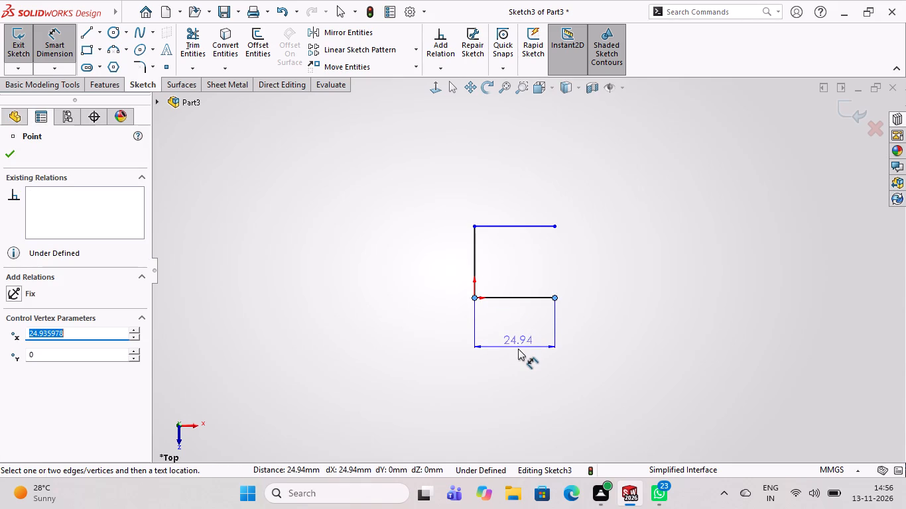
{"action": "left_click", "coordinate": [518, 349]}
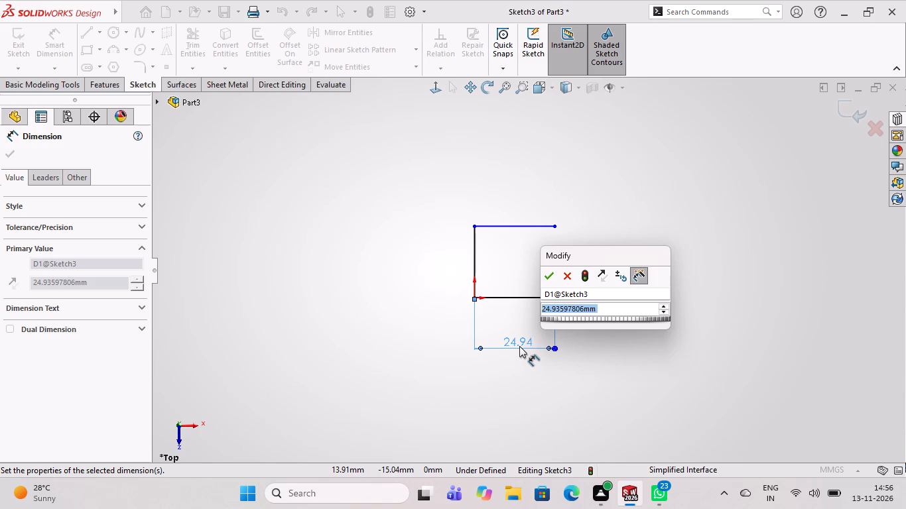
{"action": "type", "text": "56"}
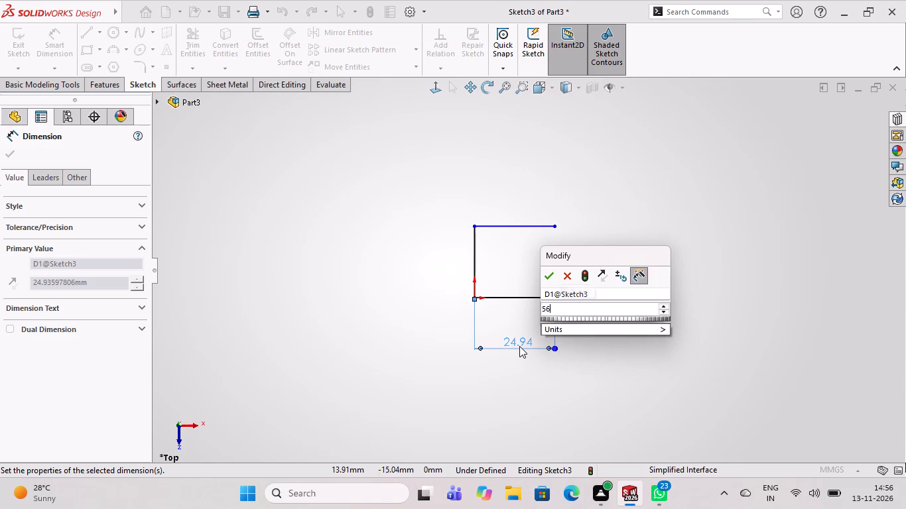
{"action": "key", "text": "Return"}
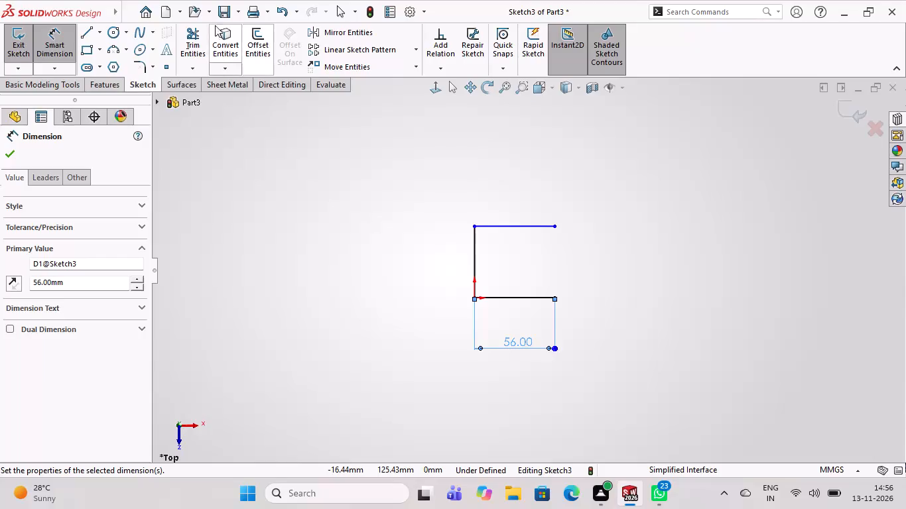
Dimension the vertical line between its endpoints and set its height to 75 mm.
{"action": "left_click", "coordinate": [473, 226]}
{"action": "left_click", "coordinate": [474, 298]}
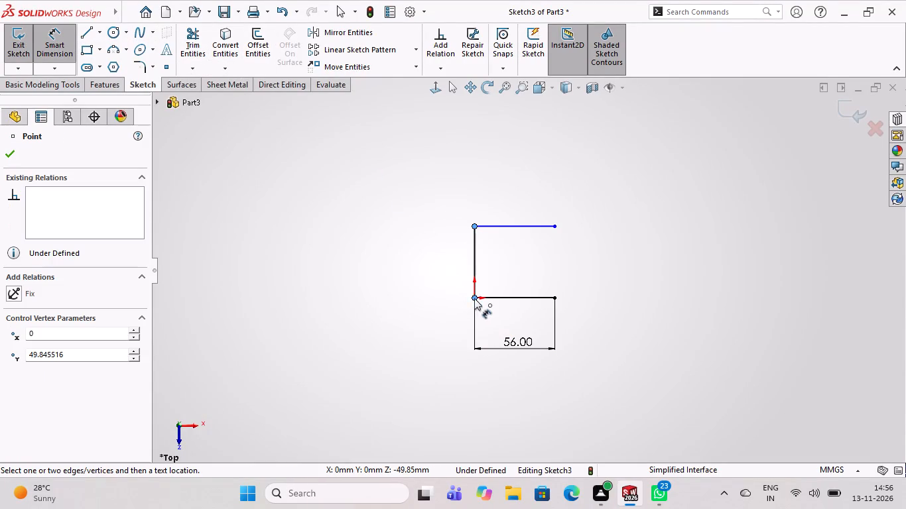
{"action": "left_click", "coordinate": [438, 267]}
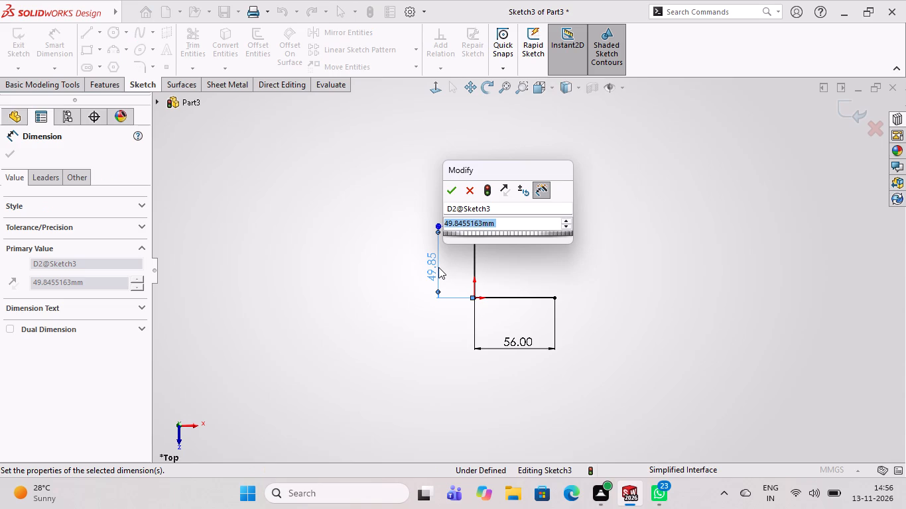
{"action": "type", "text": "75"}
{"action": "key", "text": "Return"}
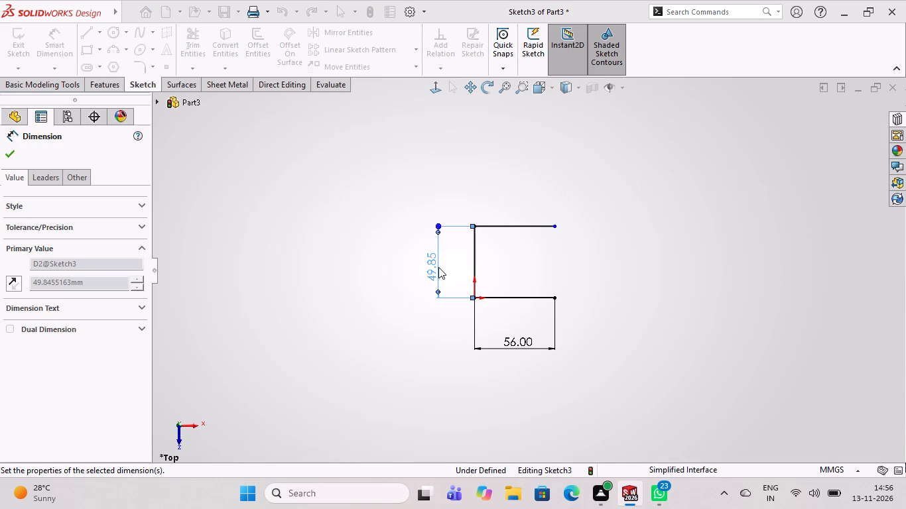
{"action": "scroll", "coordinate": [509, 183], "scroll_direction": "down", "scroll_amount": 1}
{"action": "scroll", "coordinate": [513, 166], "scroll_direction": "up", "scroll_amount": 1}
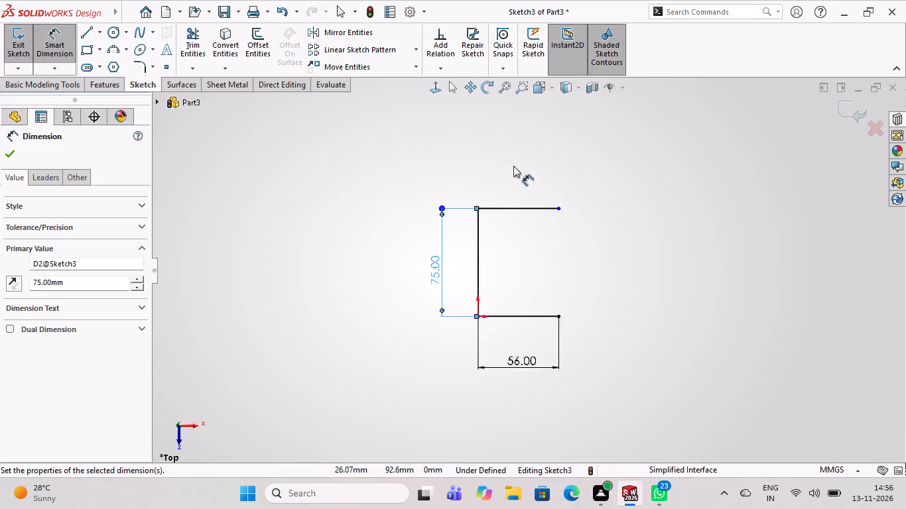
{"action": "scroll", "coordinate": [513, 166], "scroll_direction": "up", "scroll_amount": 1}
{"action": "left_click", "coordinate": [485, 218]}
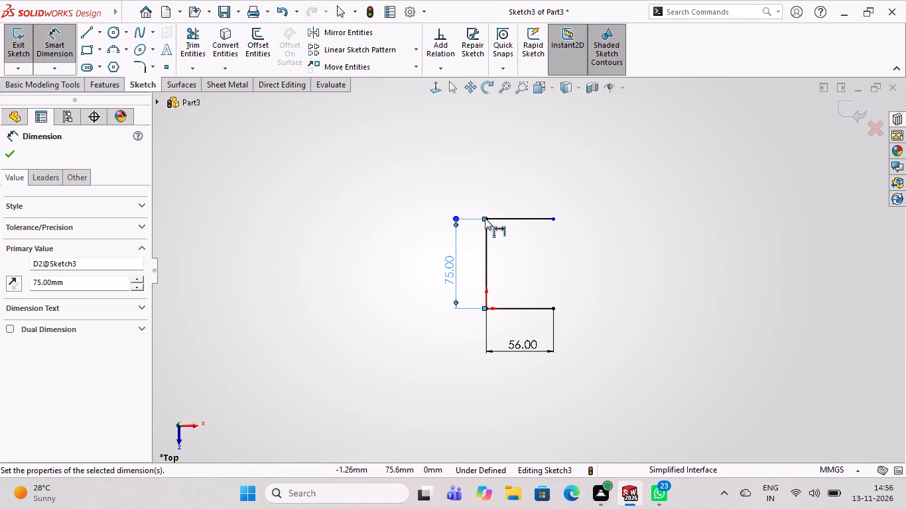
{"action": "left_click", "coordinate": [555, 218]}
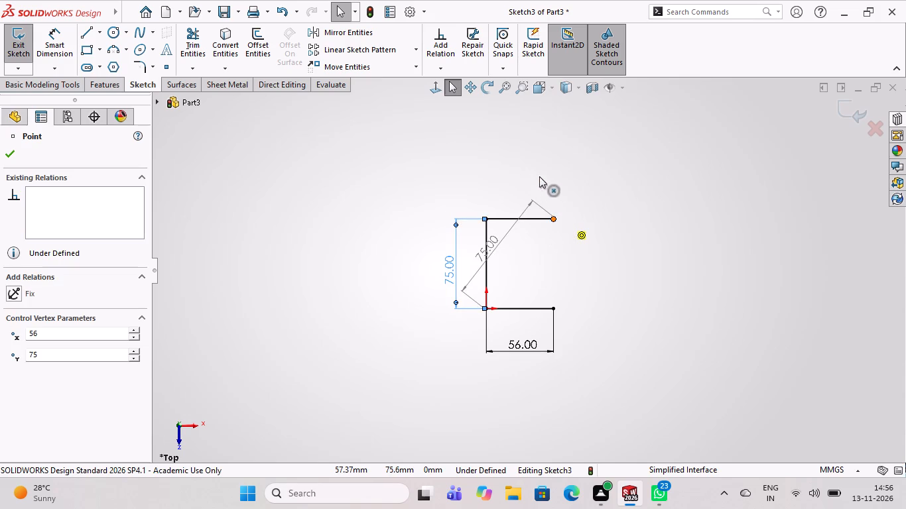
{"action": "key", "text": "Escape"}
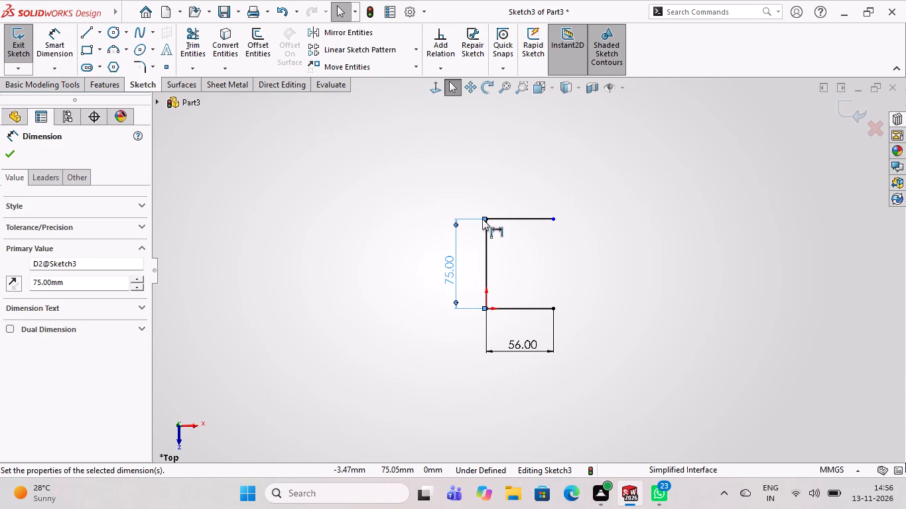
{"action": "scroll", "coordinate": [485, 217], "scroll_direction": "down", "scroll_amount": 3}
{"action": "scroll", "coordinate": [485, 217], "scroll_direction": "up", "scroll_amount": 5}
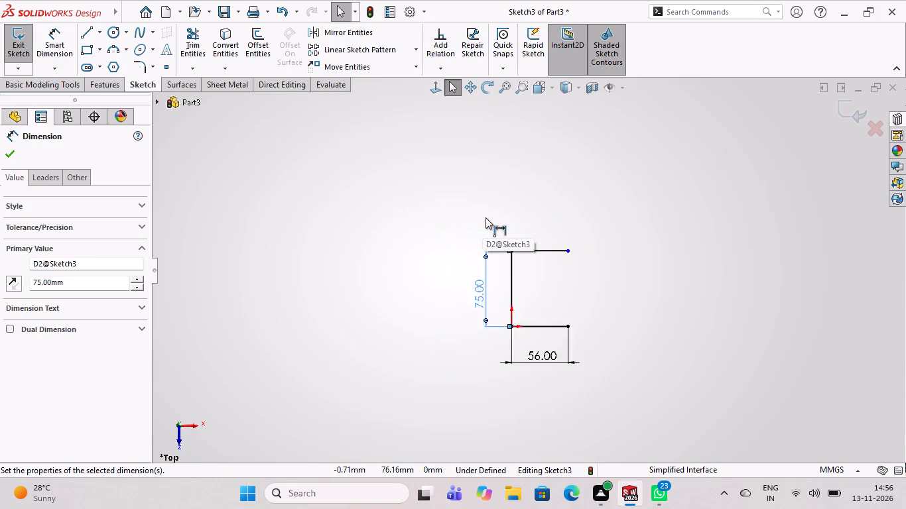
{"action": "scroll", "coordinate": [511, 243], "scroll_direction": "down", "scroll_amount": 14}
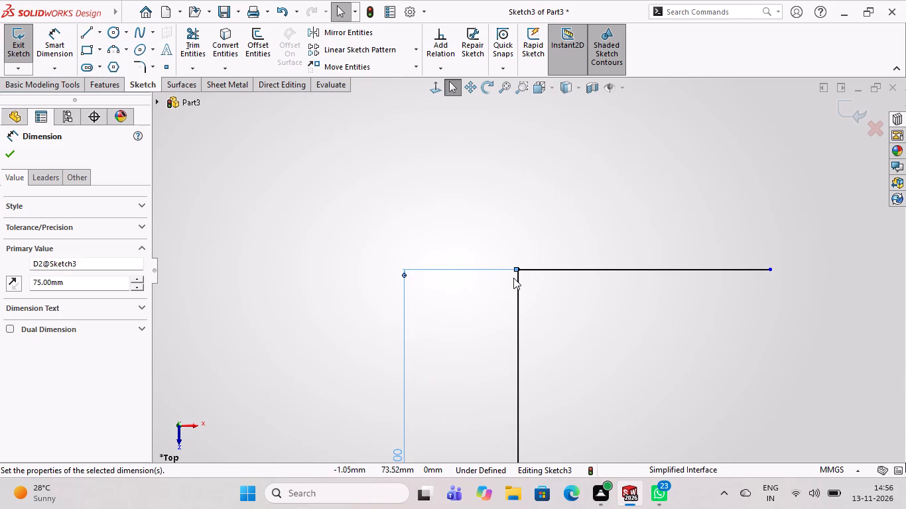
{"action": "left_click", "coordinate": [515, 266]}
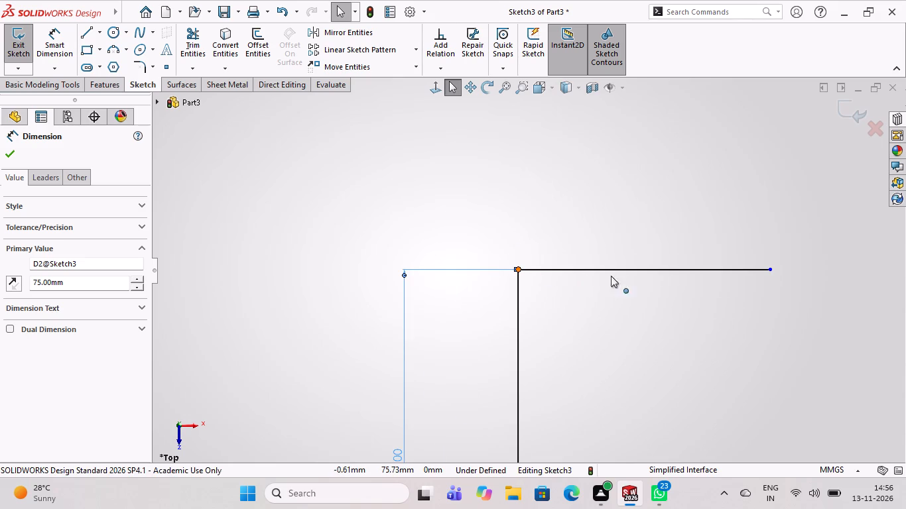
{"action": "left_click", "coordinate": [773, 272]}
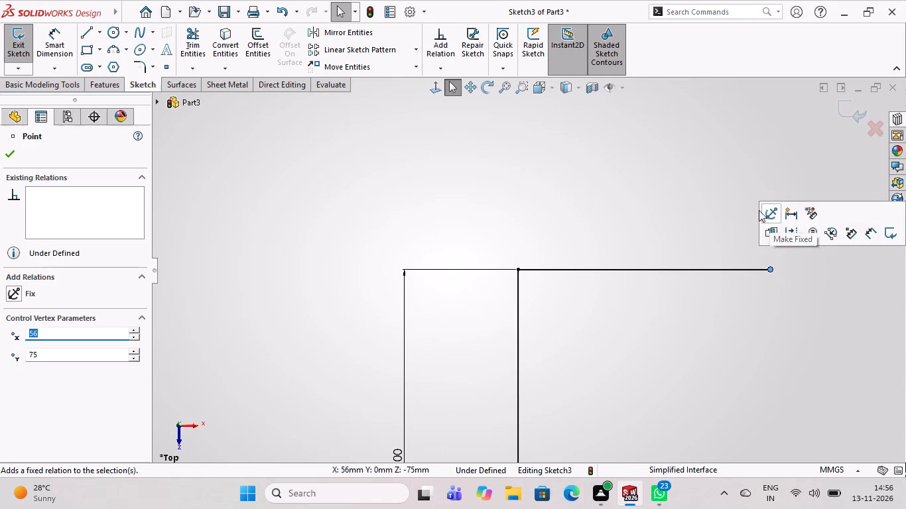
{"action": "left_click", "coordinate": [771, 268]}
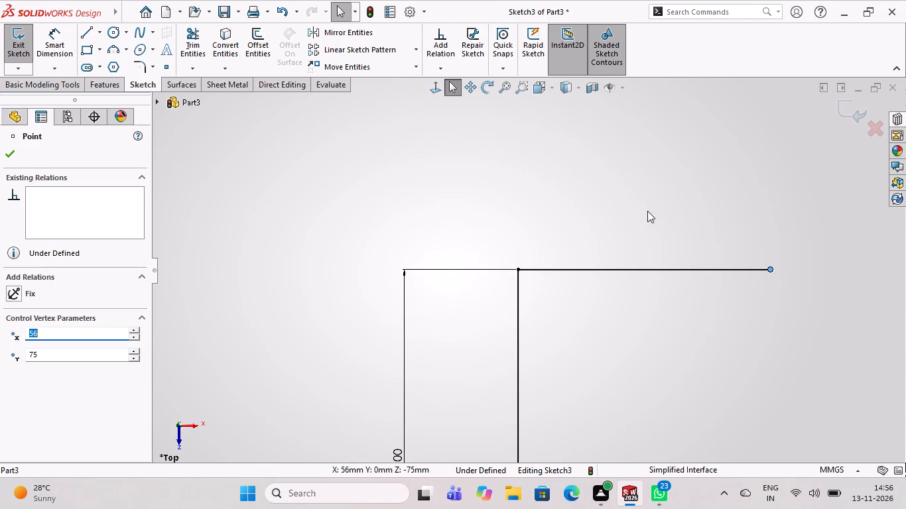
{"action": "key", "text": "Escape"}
Dimension the upper horizontal line between its endpoints at 56 mm.
{"action": "left_click", "coordinate": [59, 40]}
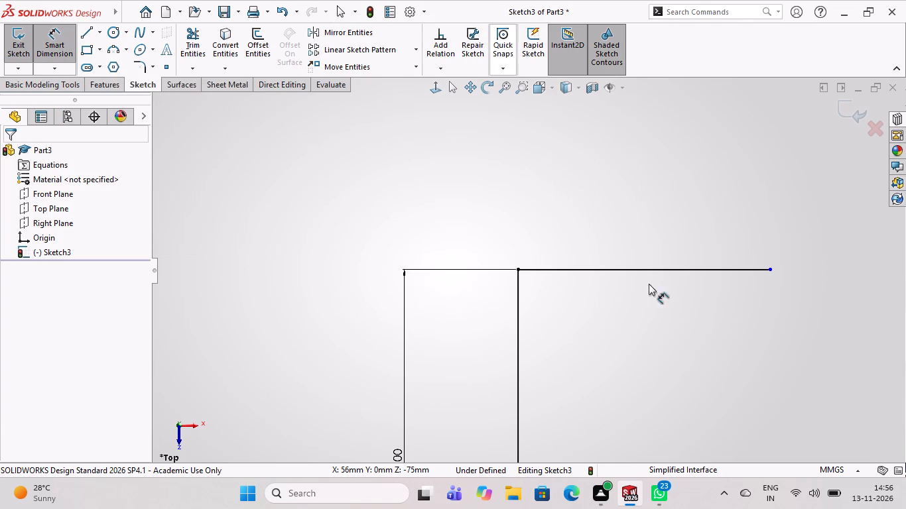
{"action": "left_click", "coordinate": [518, 266]}
{"action": "left_click", "coordinate": [769, 270]}
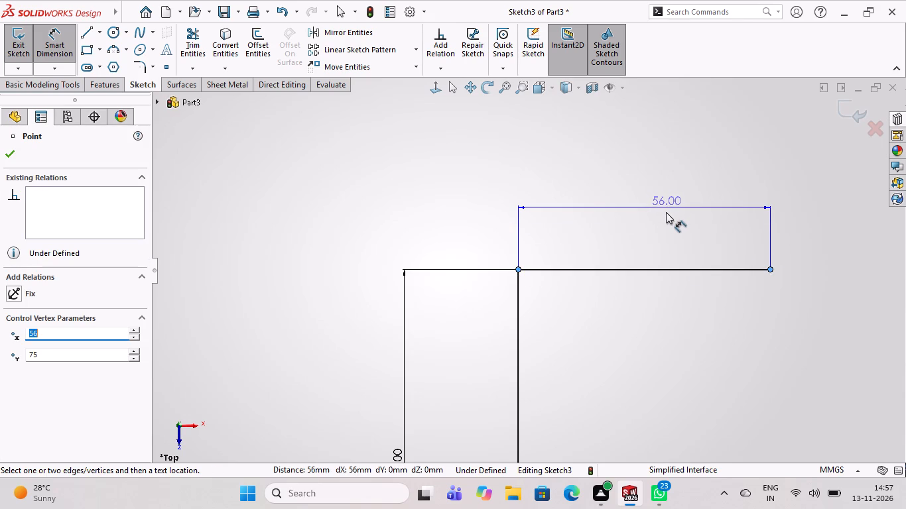
{"action": "left_click", "coordinate": [666, 213]}
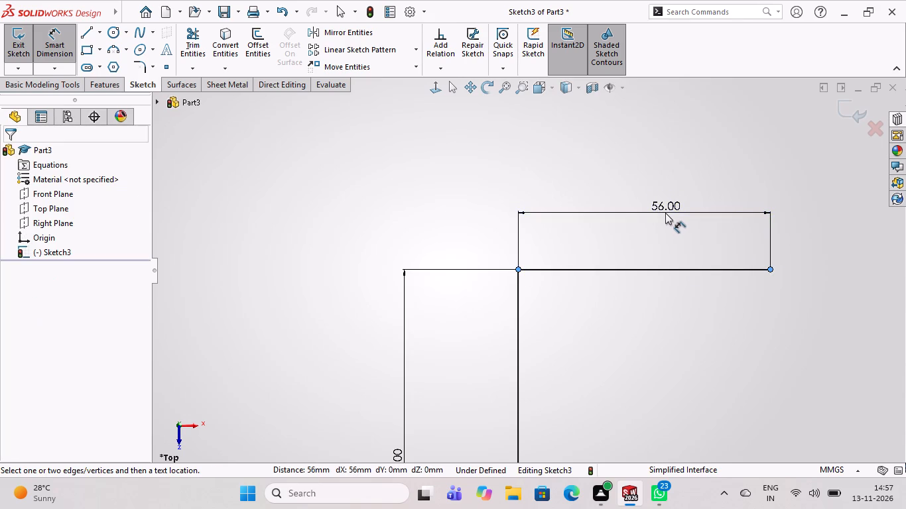
{"action": "scroll", "coordinate": [683, 237], "scroll_direction": "down", "scroll_amount": 3}
{"action": "scroll", "coordinate": [684, 238], "scroll_direction": "up", "scroll_amount": 4}
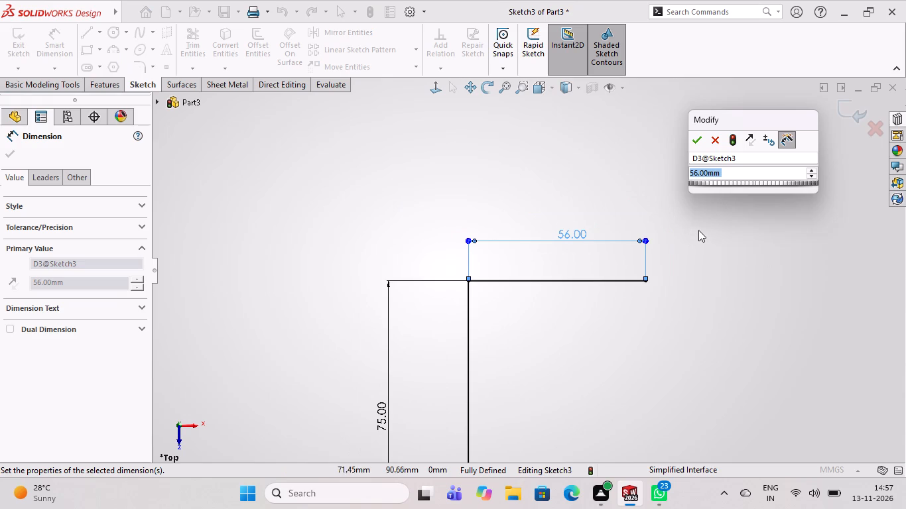
{"action": "left_click", "coordinate": [697, 140]}
Sketch a horizontal line about 114 mm long in the positive X direction from the vertical line's midpoint.
{"action": "scroll", "coordinate": [691, 231], "scroll_direction": "down", "scroll_amount": 4}
{"action": "scroll", "coordinate": [690, 232], "scroll_direction": "up", "scroll_amount": 5}
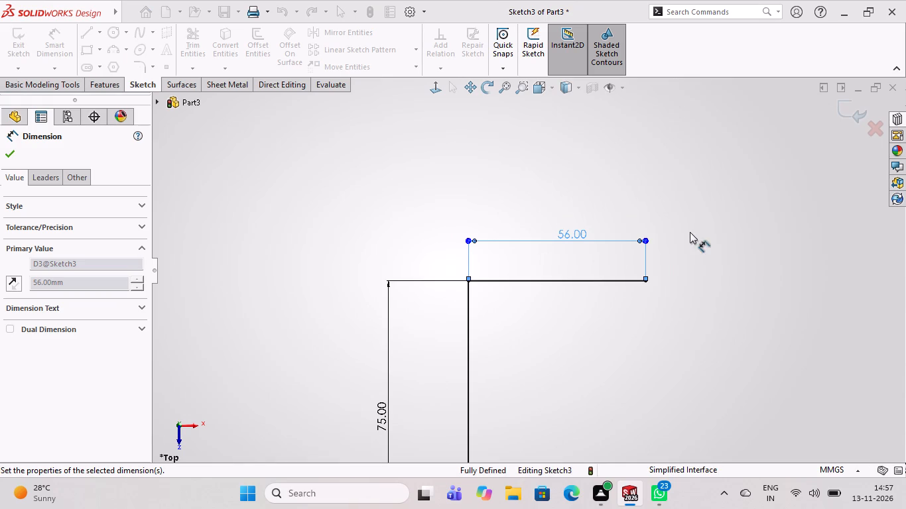
{"action": "scroll", "coordinate": [631, 303], "scroll_direction": "up", "scroll_amount": 4}
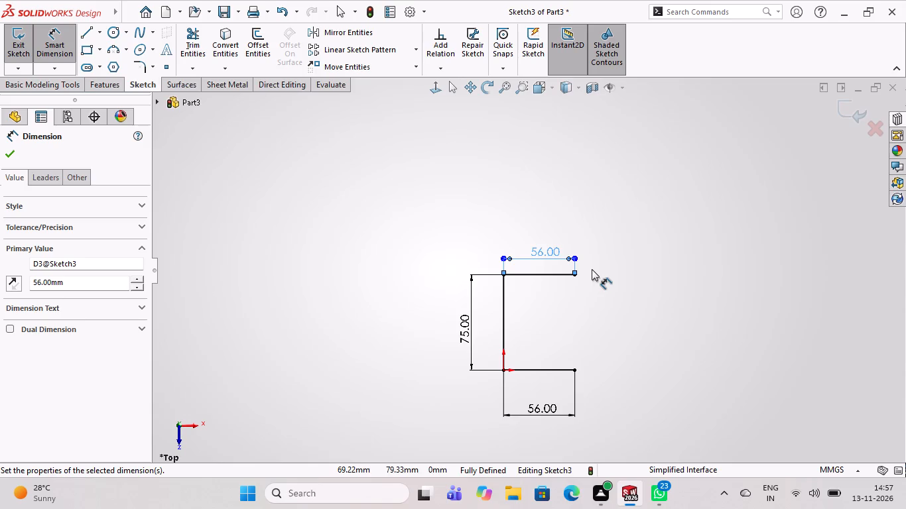
{"action": "left_click", "coordinate": [86, 29]}
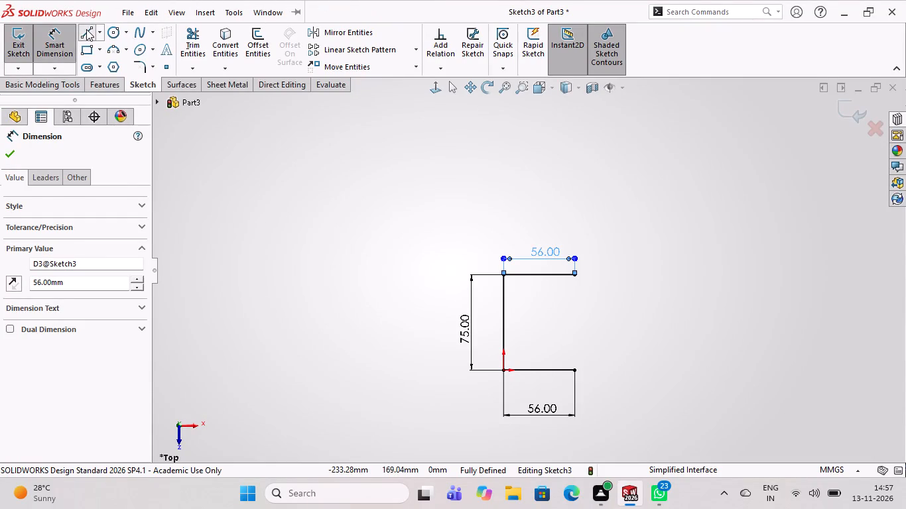
{"action": "left_click", "coordinate": [504, 322]}
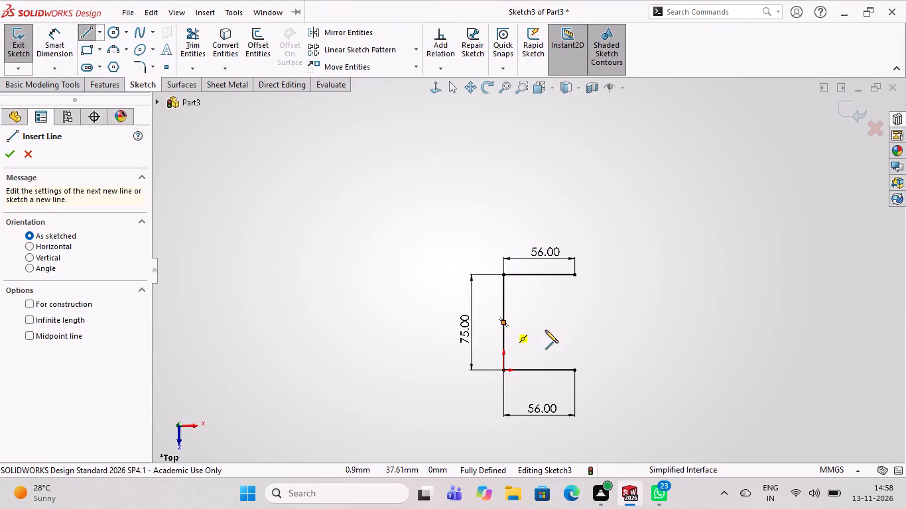
{"action": "left_click", "coordinate": [649, 325]}
{"action": "key", "text": "Escape"}
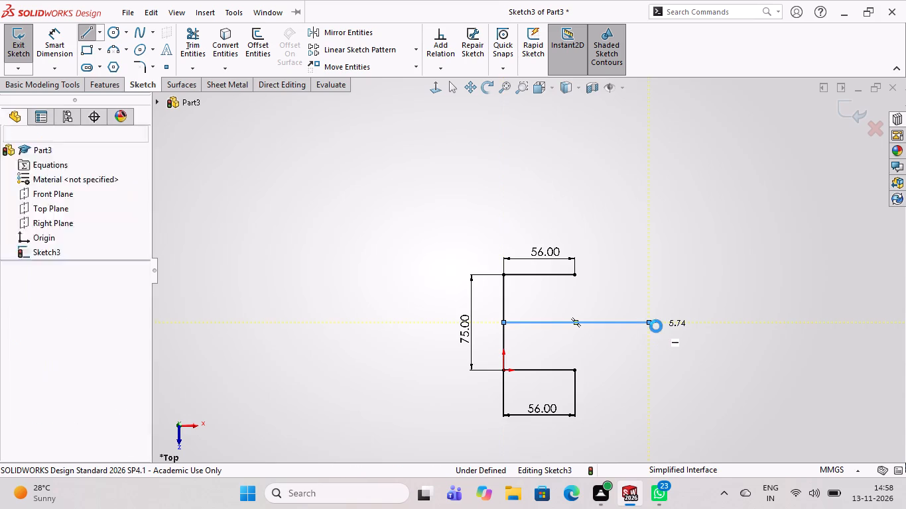
Delete the horizontal line that starts at the vertical line's midpoint.
{"action": "right_click", "coordinate": [643, 318]}
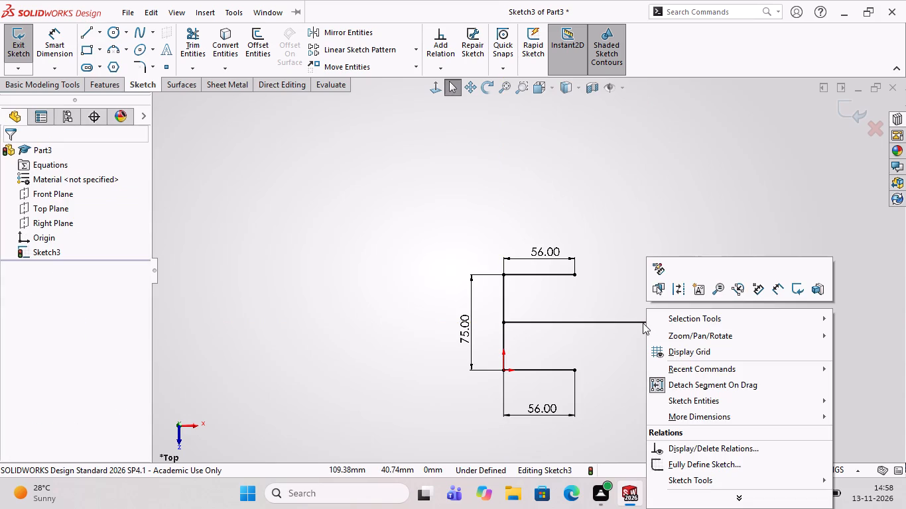
{"action": "right_click", "coordinate": [643, 323]}
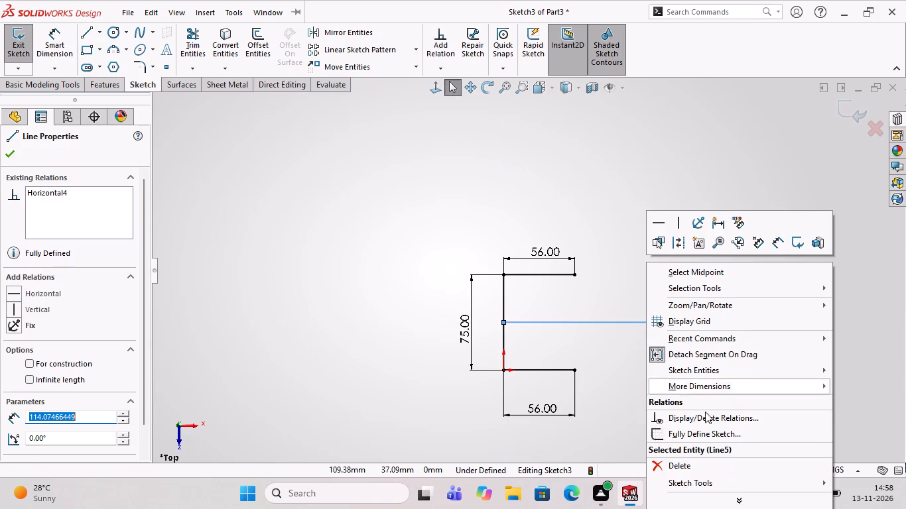
{"action": "left_click", "coordinate": [700, 462]}
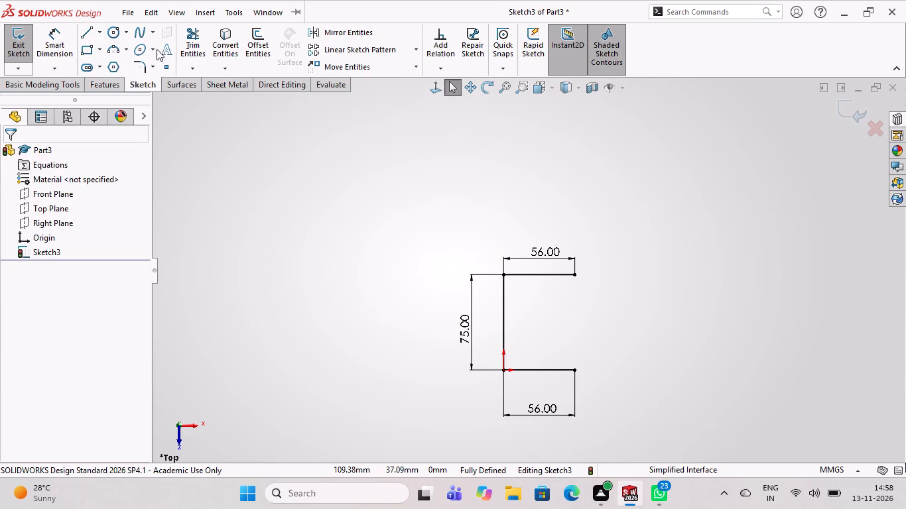
Sketch a horizontal centerline about 120 mm long in the positive X direction, starting near the middle of the vertical line.
{"action": "left_click", "coordinate": [101, 32]}
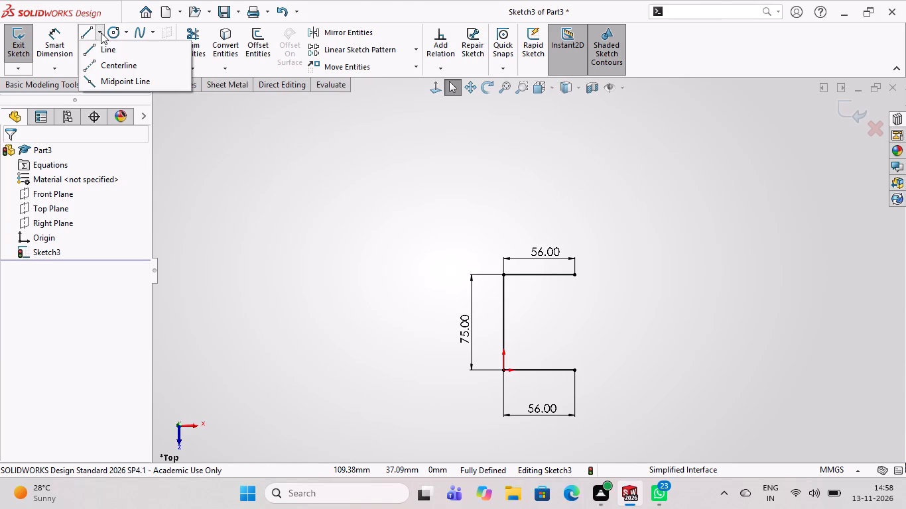
{"action": "left_click", "coordinate": [100, 65]}
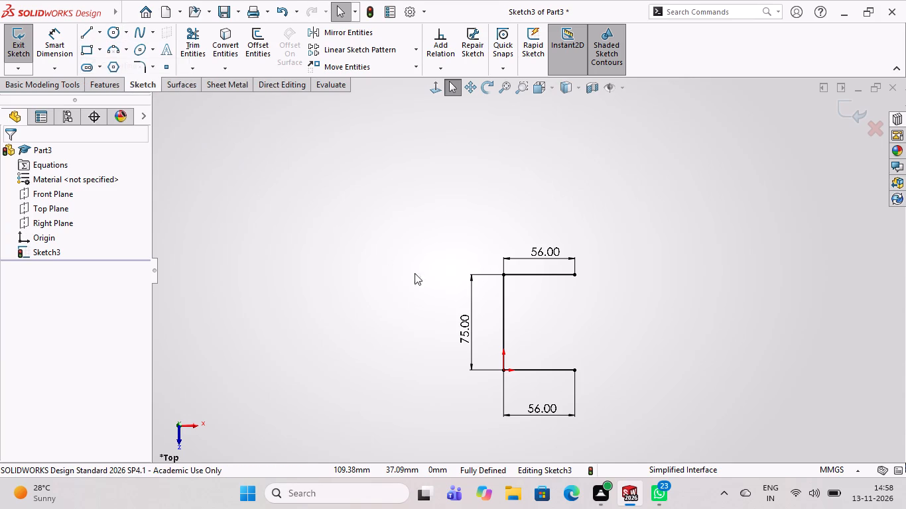
{"action": "left_click", "coordinate": [501, 319]}
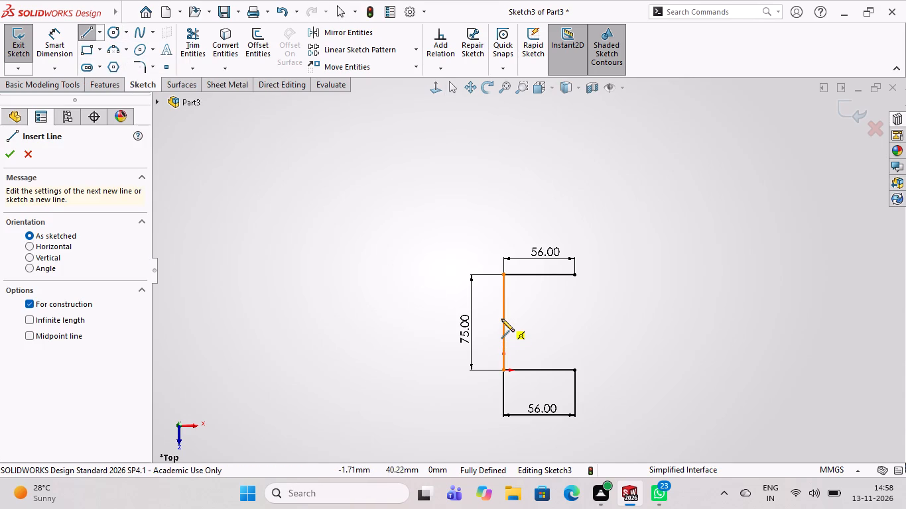
{"action": "left_click", "coordinate": [657, 319]}
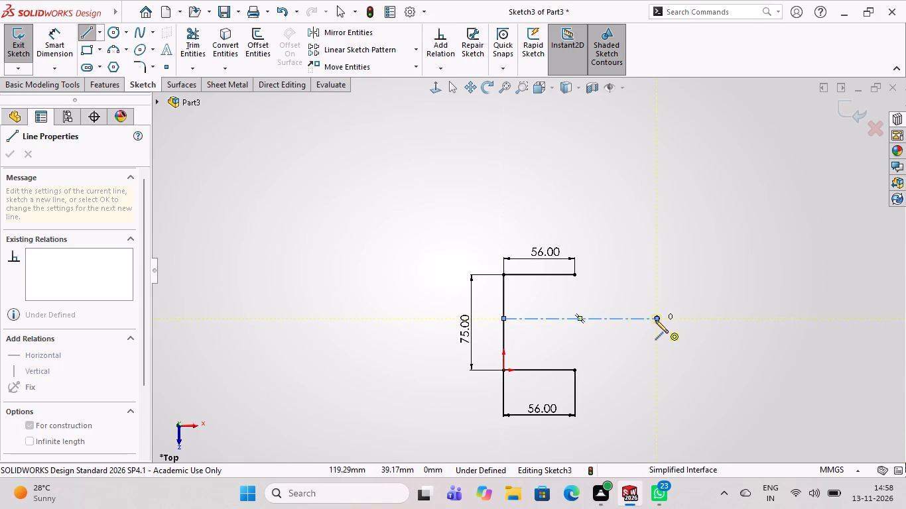
{"action": "key", "text": "Escape"}
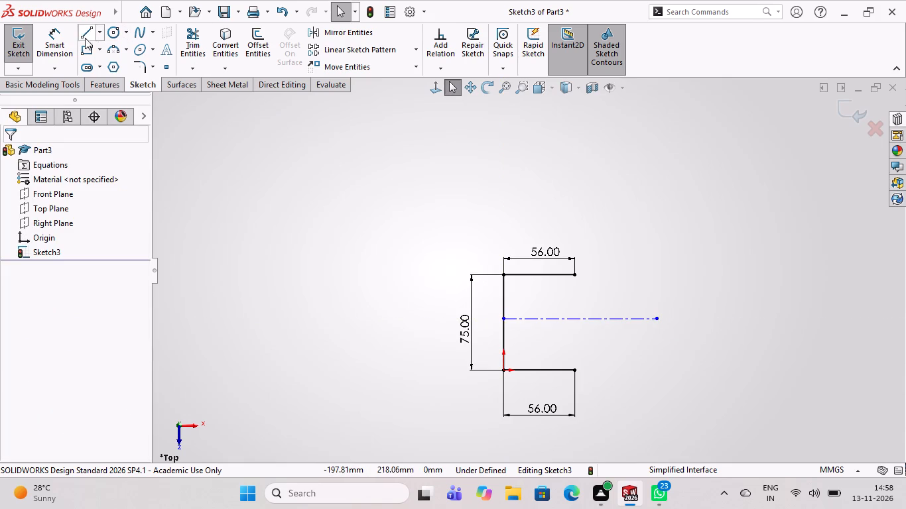
Dimension the horizontal centerline between its endpoints and set its length to 128 mm.
{"action": "left_click", "coordinate": [58, 35]}
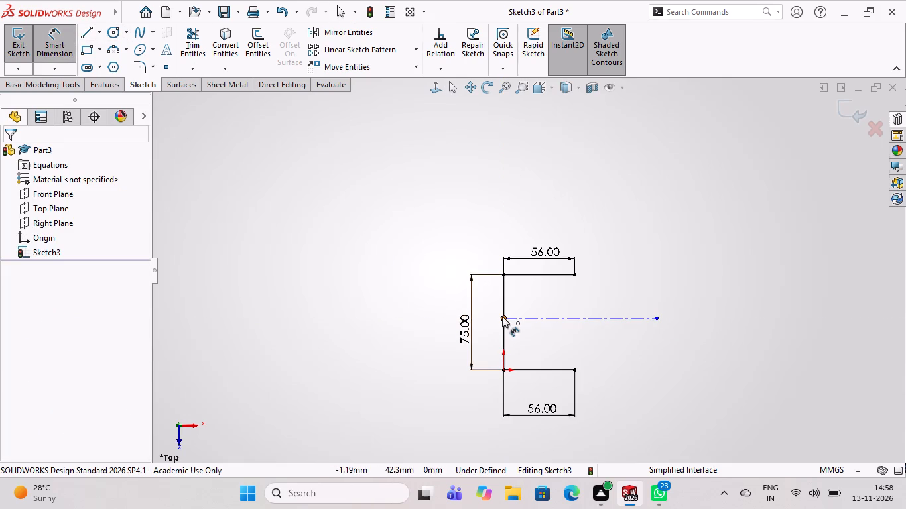
{"action": "left_click", "coordinate": [502, 316]}
{"action": "left_click", "coordinate": [659, 320]}
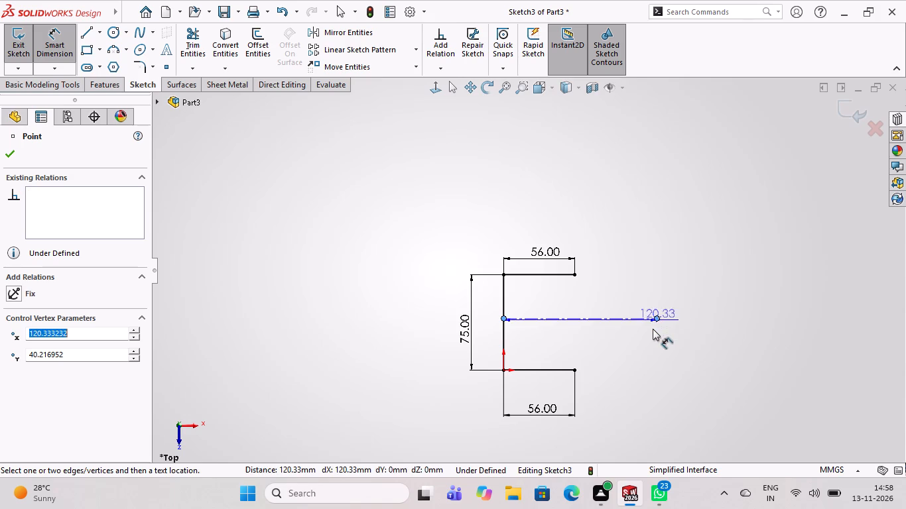
{"action": "left_click", "coordinate": [580, 339]}
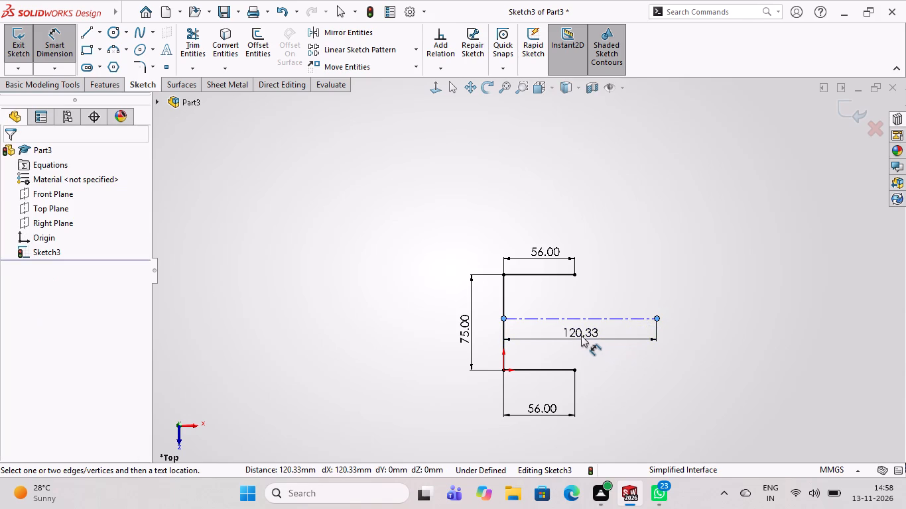
{"action": "left_click", "coordinate": [584, 330]}
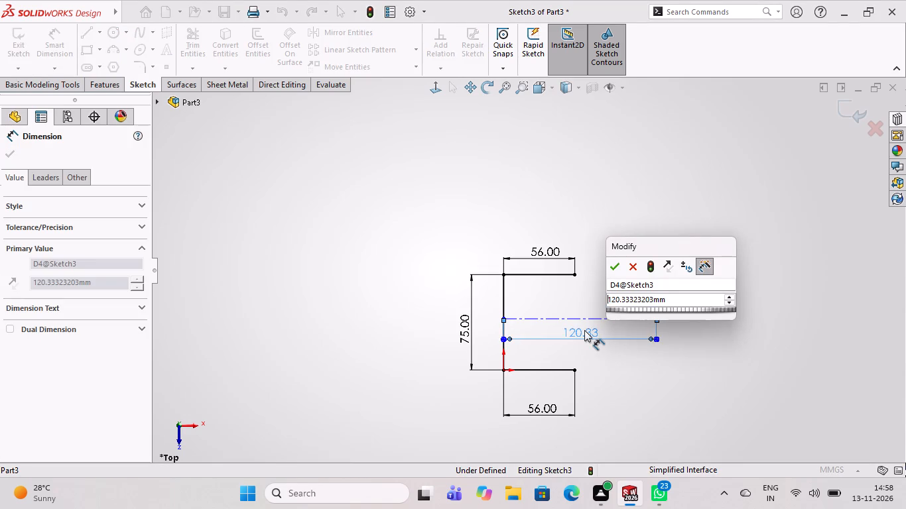
{"action": "type", "text": "128"}
{"action": "key", "text": "Return"}
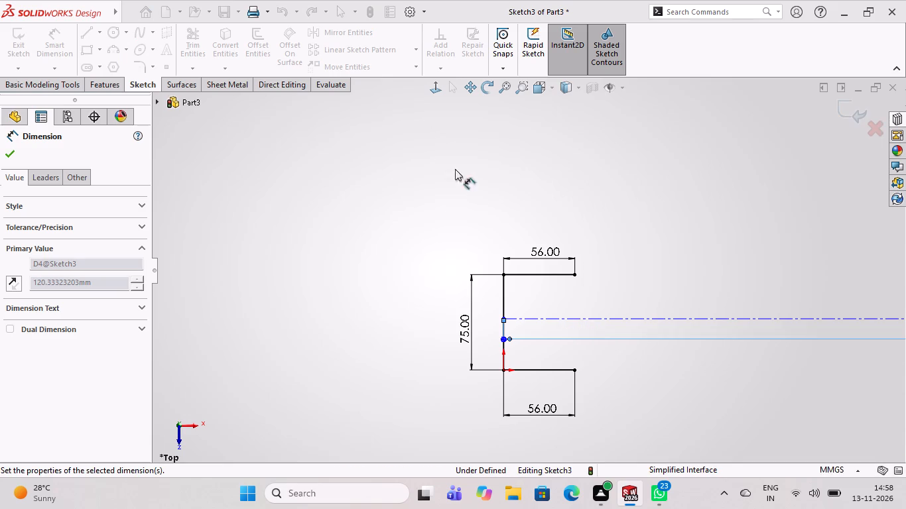
{"action": "scroll", "coordinate": [547, 312], "scroll_direction": "up", "scroll_amount": 10}
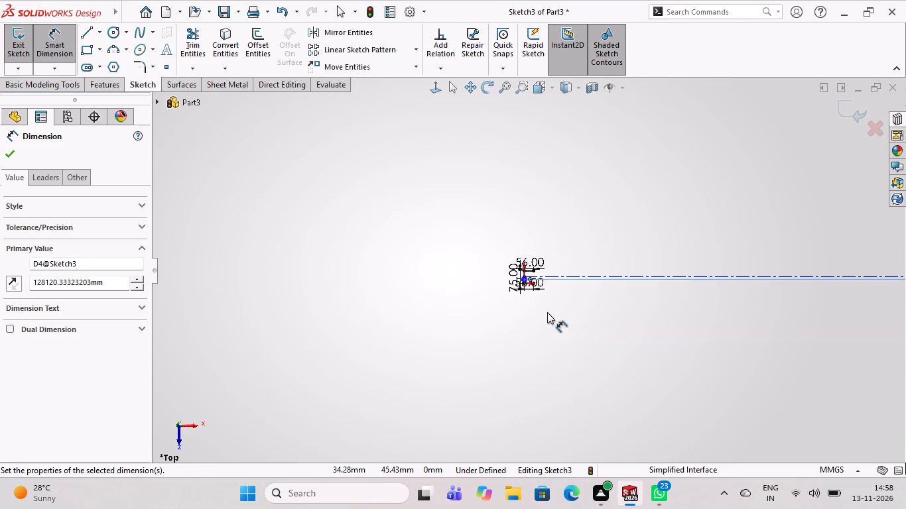
{"action": "scroll", "coordinate": [547, 312], "scroll_direction": "up", "scroll_amount": 16}
{"action": "scroll", "coordinate": [547, 313], "scroll_direction": "down", "scroll_amount": 1}
{"action": "scroll", "coordinate": [547, 313], "scroll_direction": "up", "scroll_amount": 2}
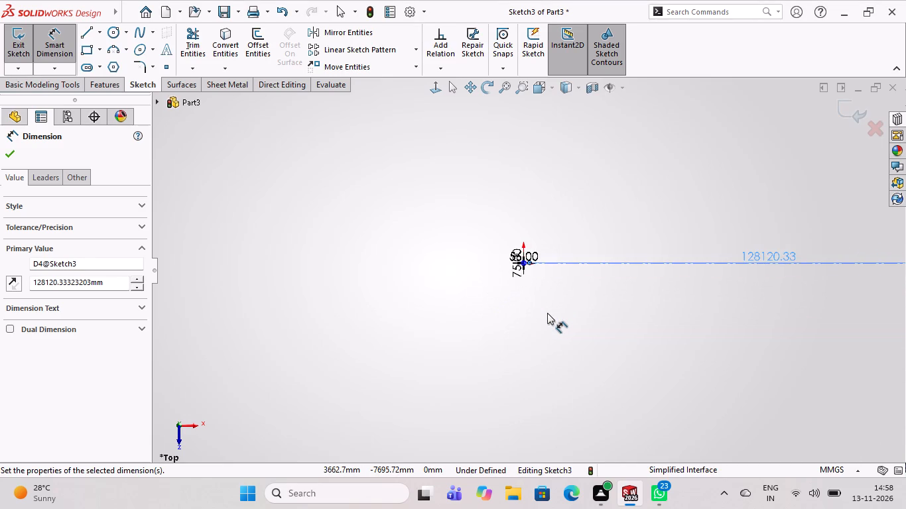
{"action": "scroll", "coordinate": [547, 313], "scroll_direction": "down", "scroll_amount": 4}
{"action": "scroll", "coordinate": [550, 199], "scroll_direction": "down", "scroll_amount": 4}
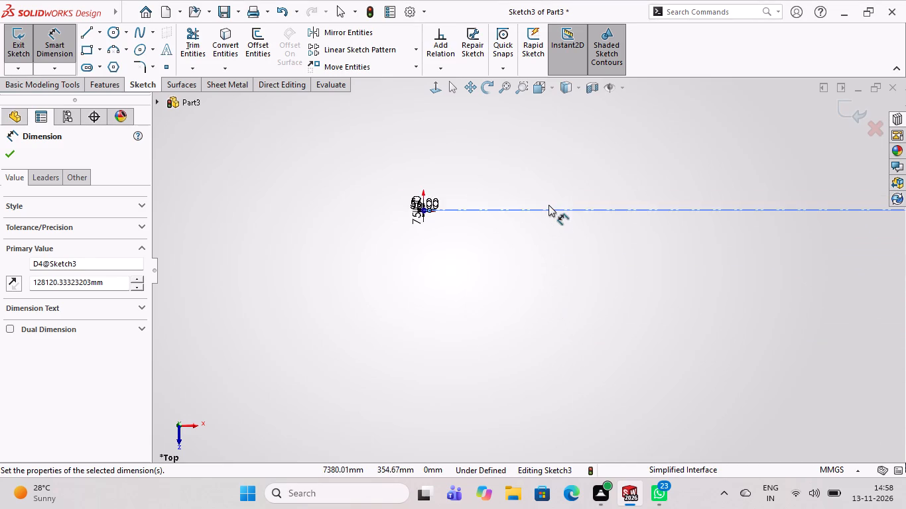
{"action": "scroll", "coordinate": [549, 205], "scroll_direction": "down", "scroll_amount": 5}
{"action": "scroll", "coordinate": [547, 218], "scroll_direction": "up", "scroll_amount": 18}
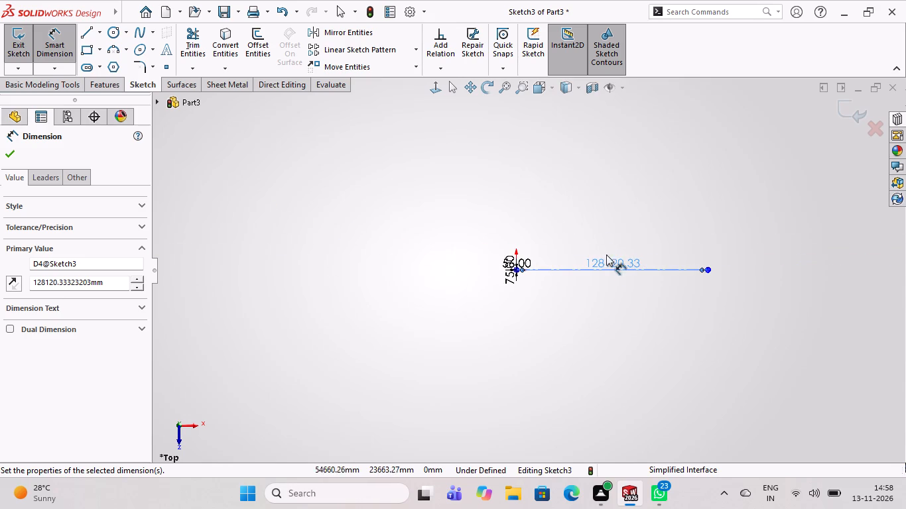
{"action": "left_click", "coordinate": [610, 263]}
{"action": "type", "text": "128"}
{"action": "key", "text": "Return"}
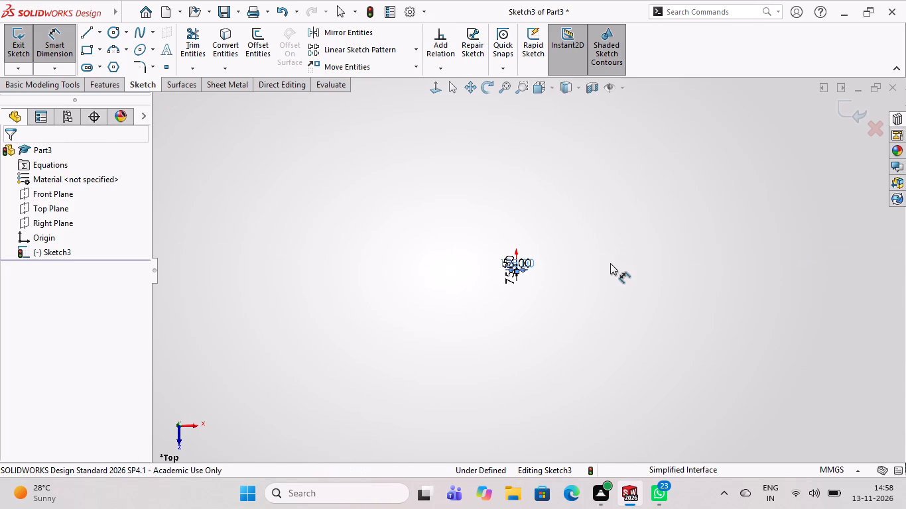
Sketch a vertical line about 58 mm long downward from the free end of the horizontal centerline.
{"action": "scroll", "coordinate": [517, 258], "scroll_direction": "down", "scroll_amount": 11}
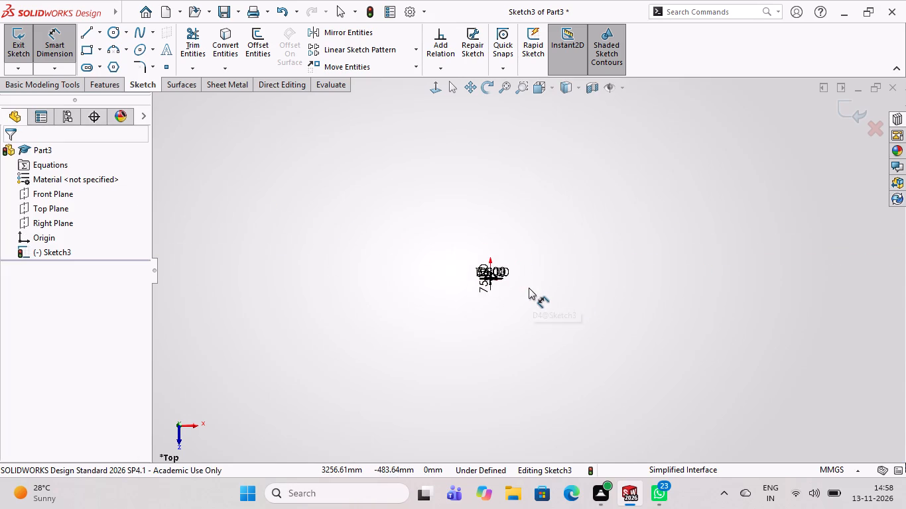
{"action": "scroll", "coordinate": [529, 288], "scroll_direction": "down", "scroll_amount": 3}
{"action": "scroll", "coordinate": [477, 270], "scroll_direction": "down", "scroll_amount": 10}
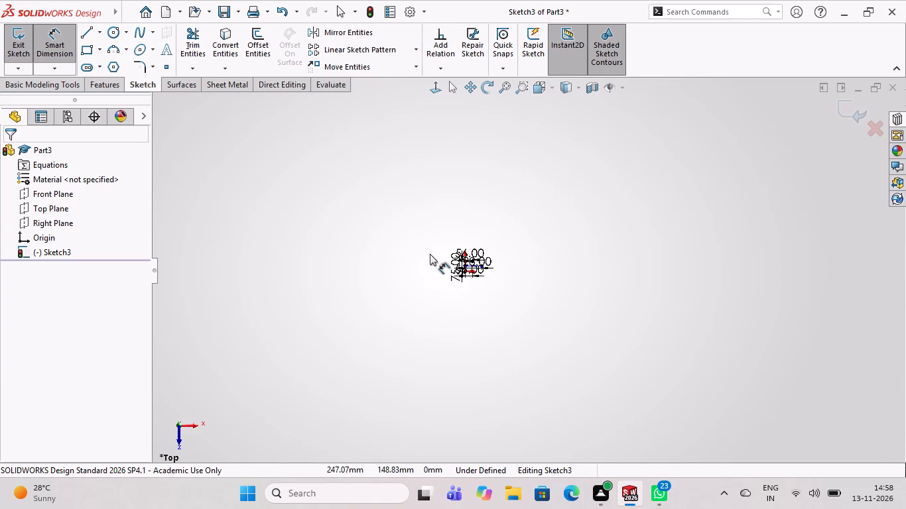
{"action": "scroll", "coordinate": [430, 256], "scroll_direction": "down", "scroll_amount": 3}
{"action": "scroll", "coordinate": [523, 258], "scroll_direction": "down", "scroll_amount": 12}
{"action": "scroll", "coordinate": [426, 274], "scroll_direction": "down", "scroll_amount": 2}
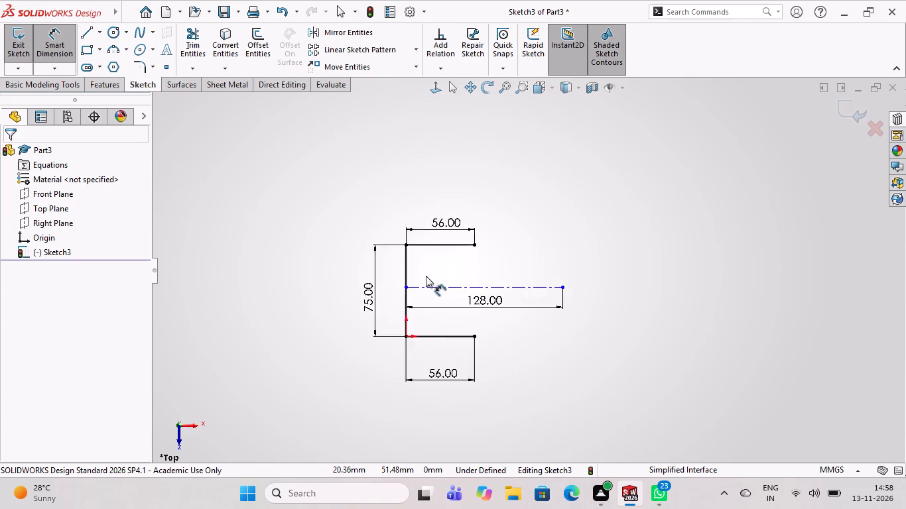
{"action": "scroll", "coordinate": [426, 276], "scroll_direction": "down", "scroll_amount": 1}
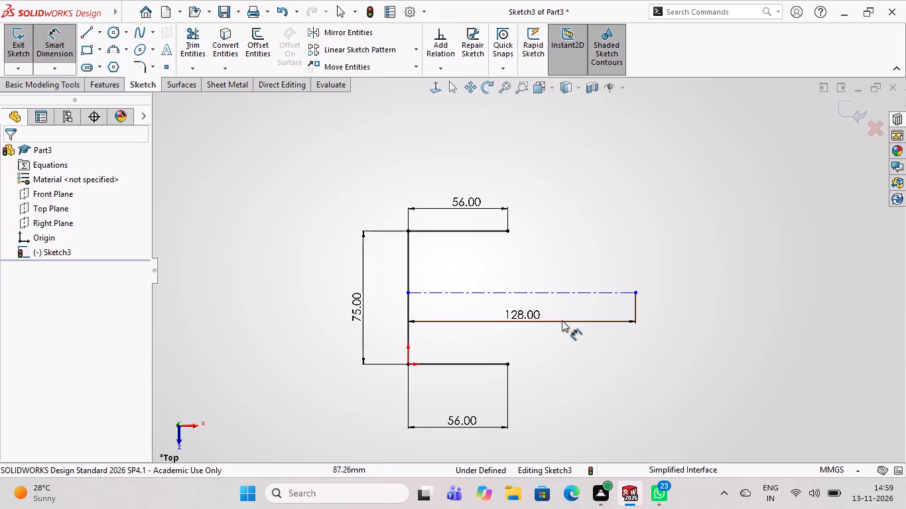
{"action": "scroll", "coordinate": [568, 318], "scroll_direction": "down", "scroll_amount": 1}
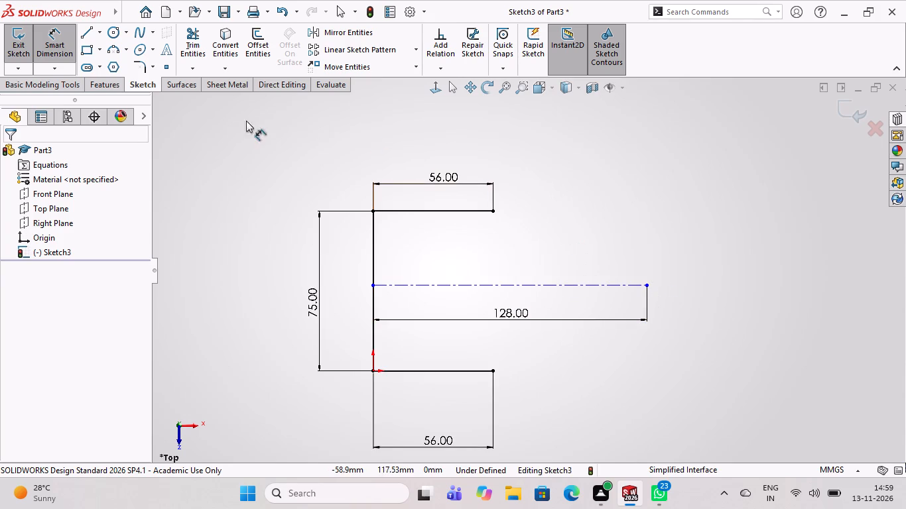
{"action": "left_click", "coordinate": [88, 32]}
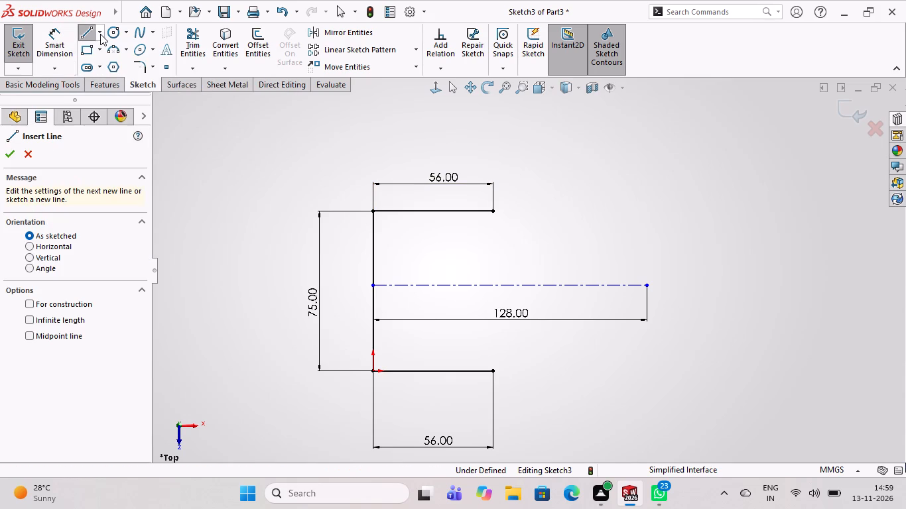
{"action": "left_click", "coordinate": [648, 283]}
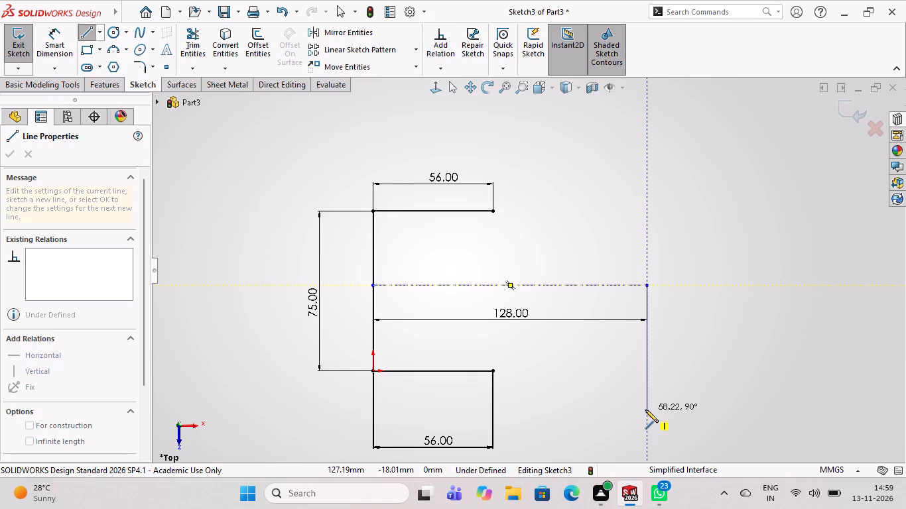
{"action": "left_click", "coordinate": [645, 410]}
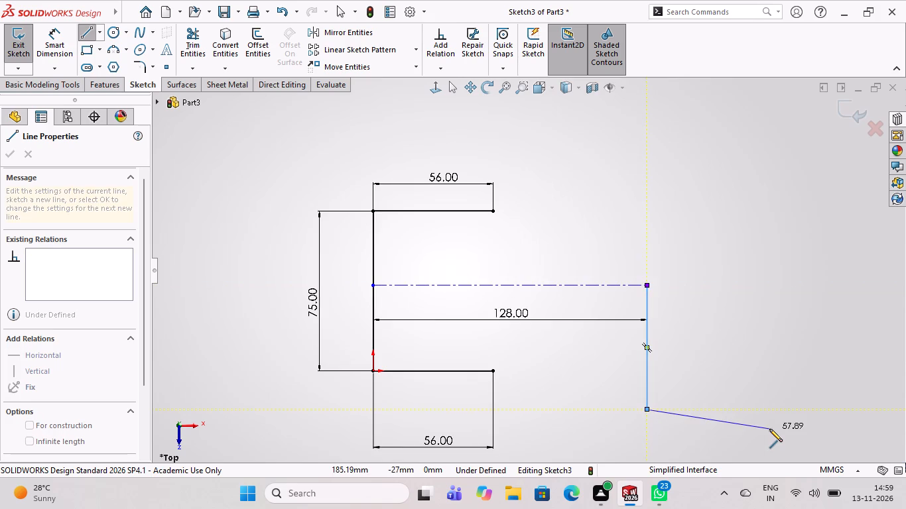
{"action": "key", "text": "Escape"}
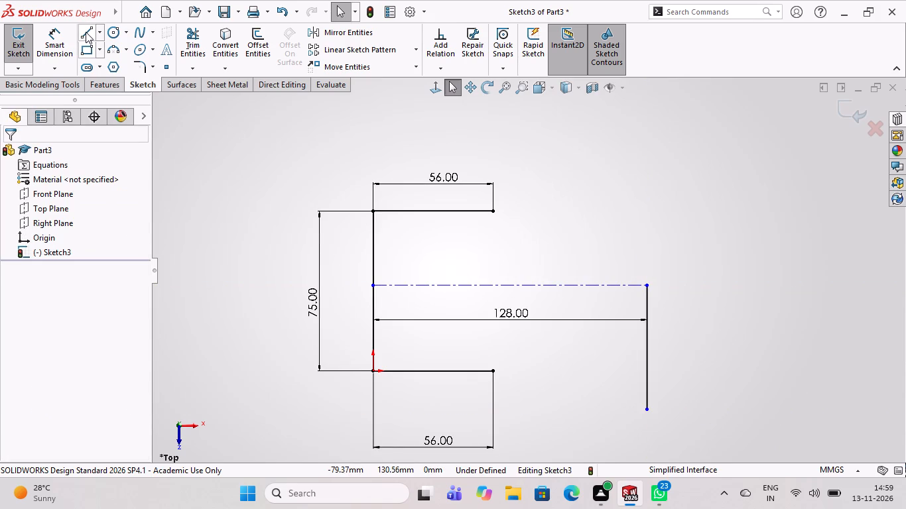
Sketch a vertical centerline about 59 mm long upward from the free end of the horizontal centerline.
{"action": "left_click", "coordinate": [81, 32]}
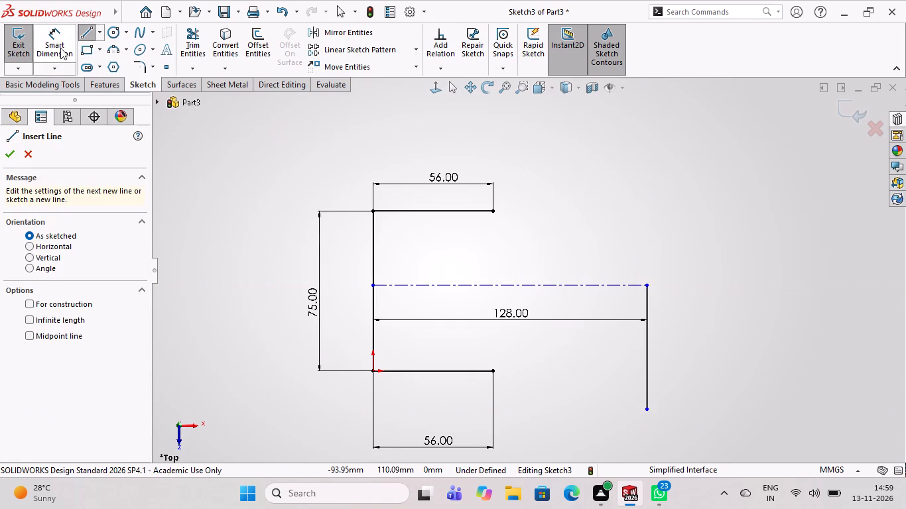
{"action": "left_click", "coordinate": [101, 28]}
{"action": "left_click", "coordinate": [99, 63]}
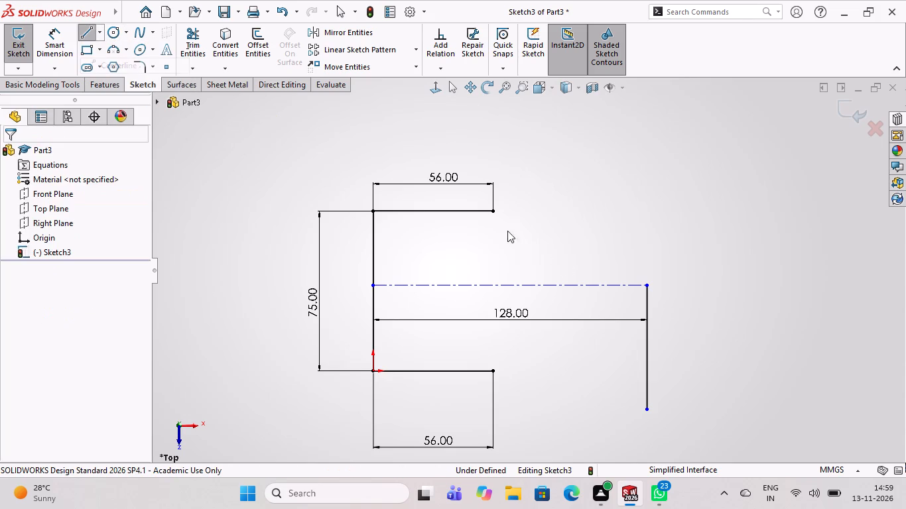
{"action": "left_click", "coordinate": [647, 286]}
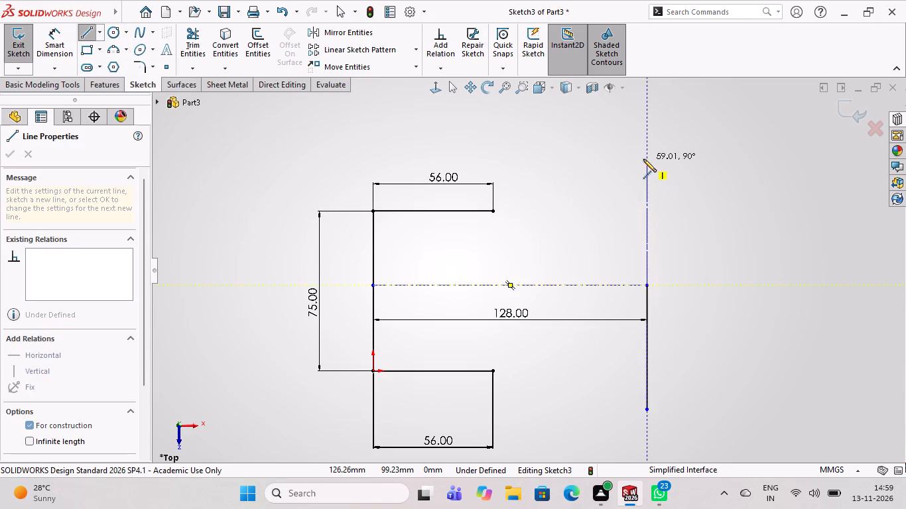
{"action": "left_click", "coordinate": [643, 159]}
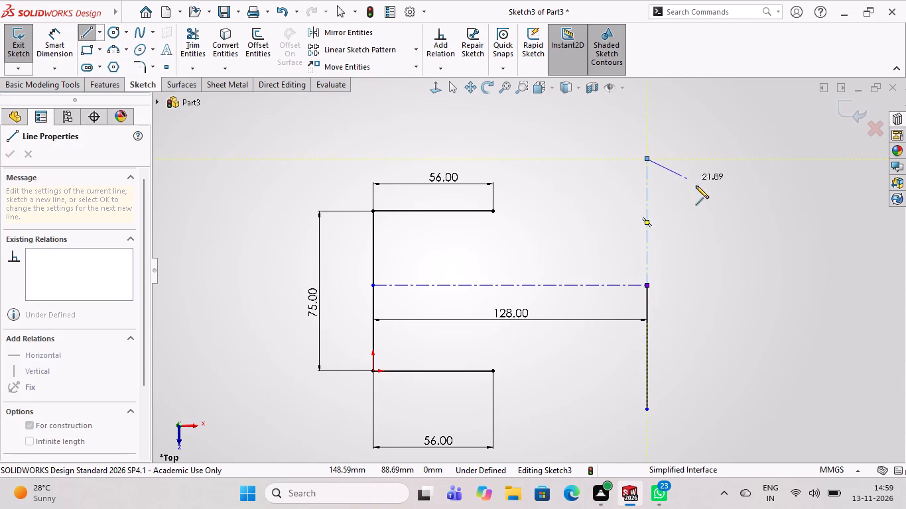
{"action": "key", "text": "Escape"}
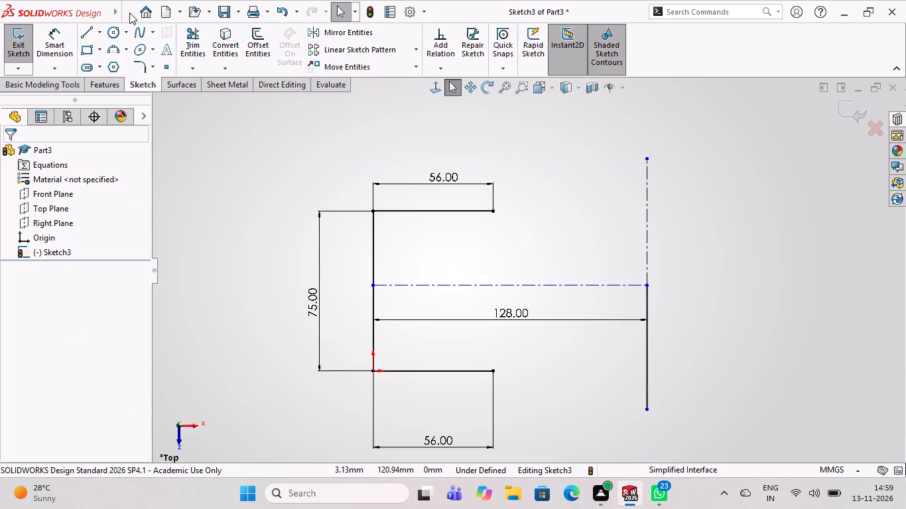
Dimension the vertical centerline above the horizontal centerline's free end and set its length to 65 mm.
{"action": "left_click", "coordinate": [54, 37]}
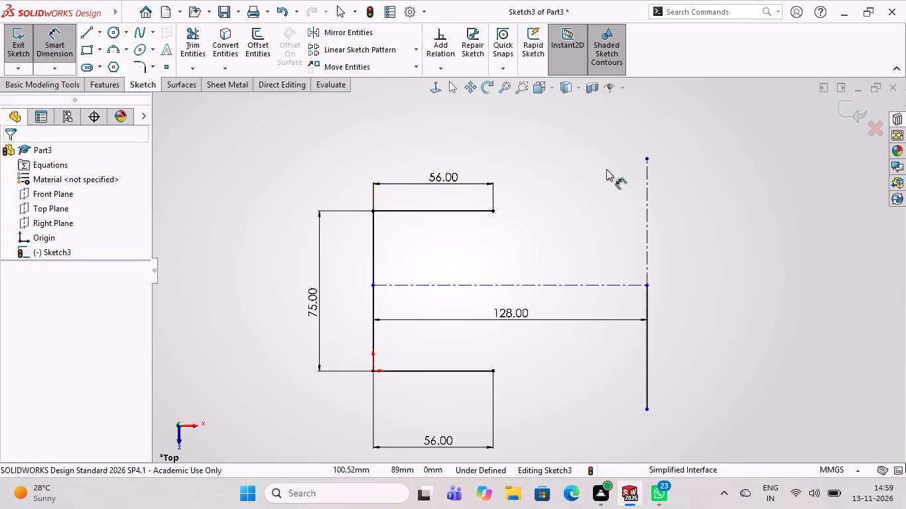
{"action": "left_click", "coordinate": [651, 159]}
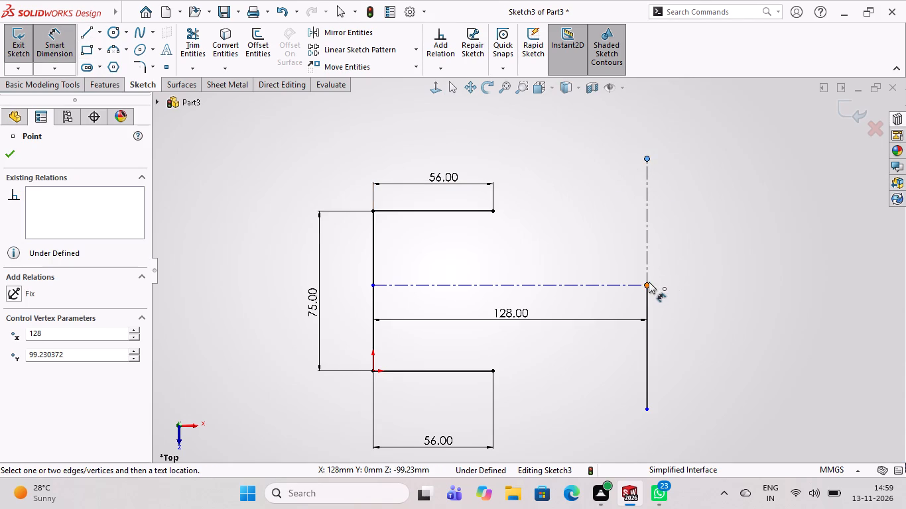
{"action": "left_click", "coordinate": [649, 282]}
{"action": "left_click", "coordinate": [700, 231]}
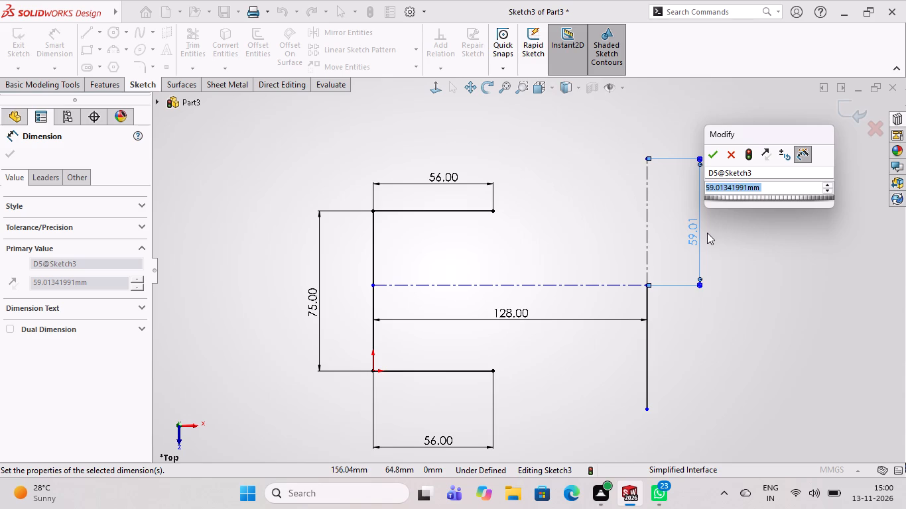
{"action": "type", "text": "65"}
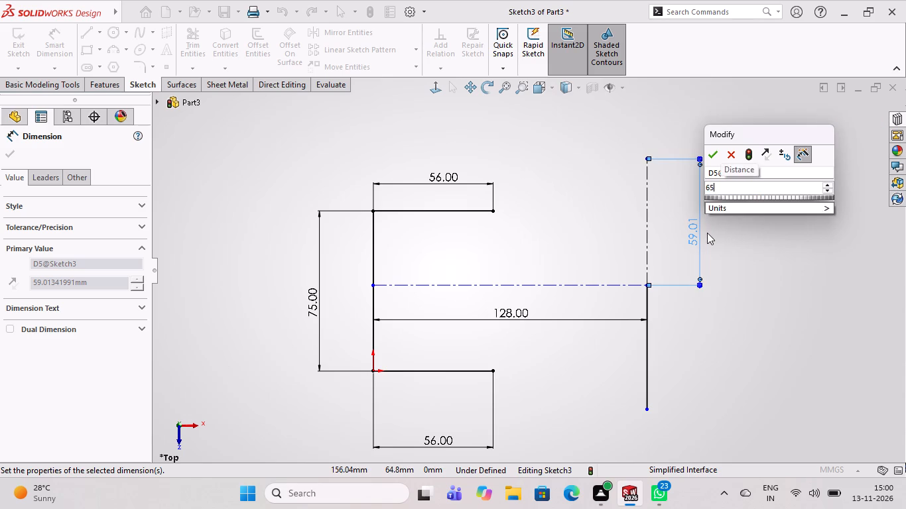
{"action": "key", "text": "Return"}
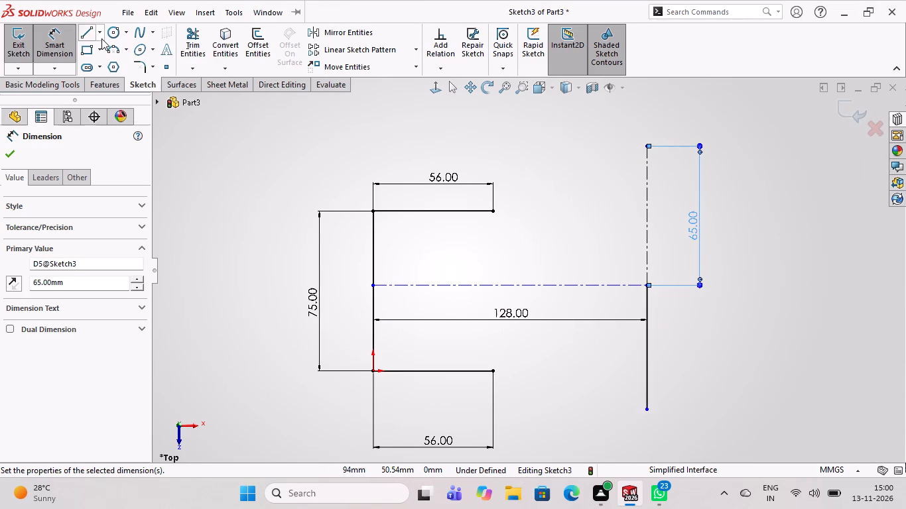
Dimension the vertical line below the horizontal centerline's free end and set its length to 65 mm.
{"action": "left_click", "coordinate": [647, 282]}
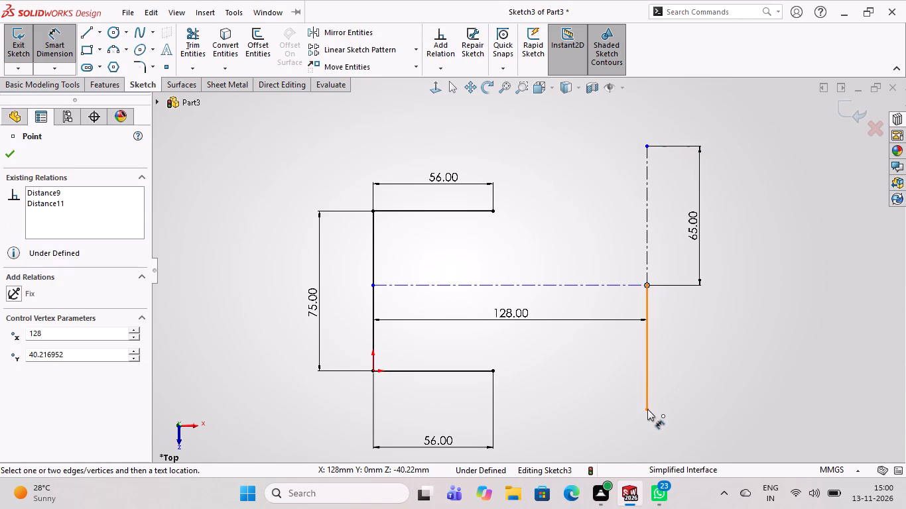
{"action": "left_click", "coordinate": [649, 409]}
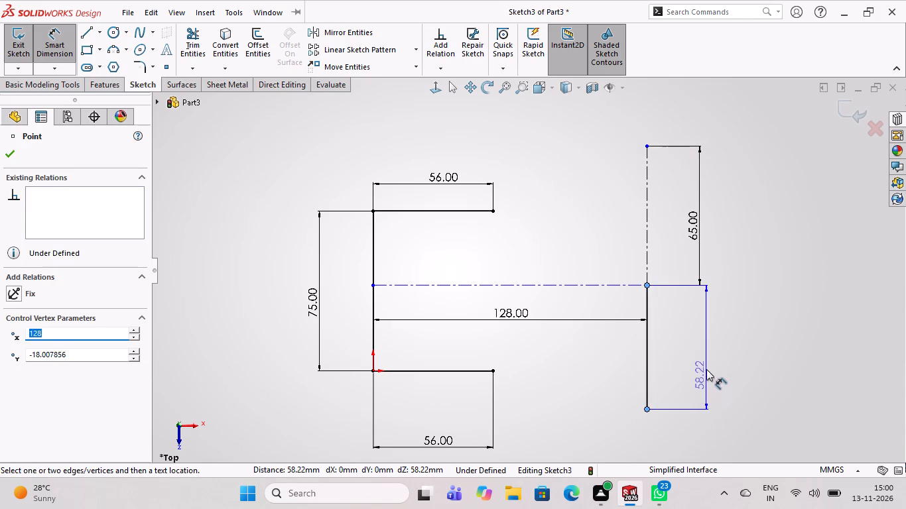
{"action": "left_click", "coordinate": [699, 356]}
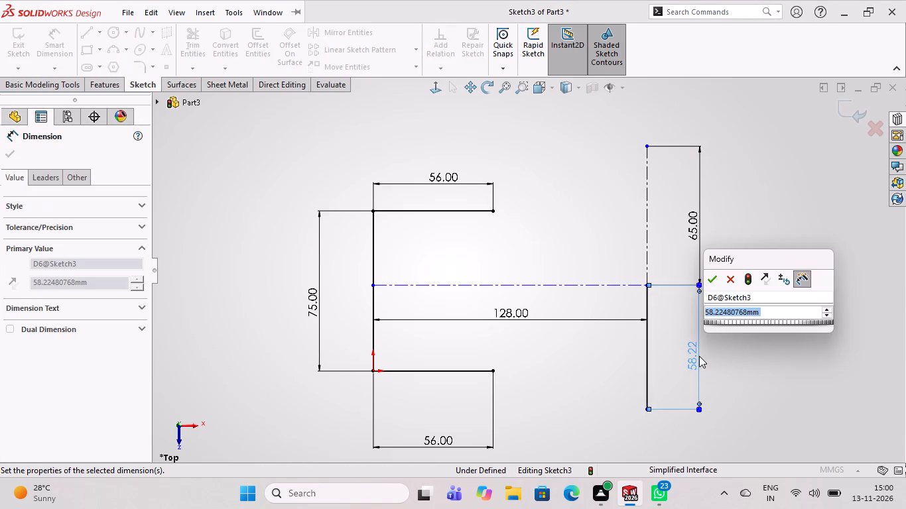
{"action": "type", "text": "65"}
{"action": "key", "text": "Return"}
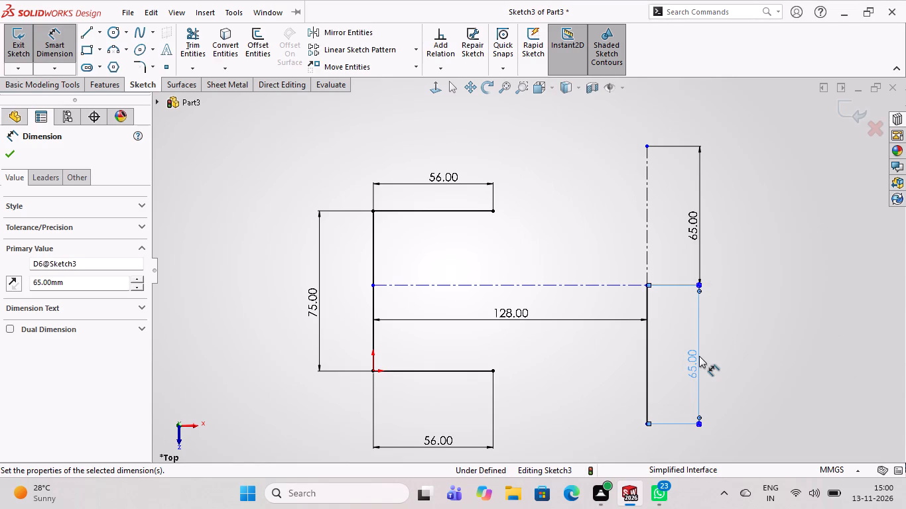
{"action": "scroll", "coordinate": [730, 333], "scroll_direction": "down", "scroll_amount": 1}
{"action": "scroll", "coordinate": [730, 333], "scroll_direction": "up", "scroll_amount": 3}
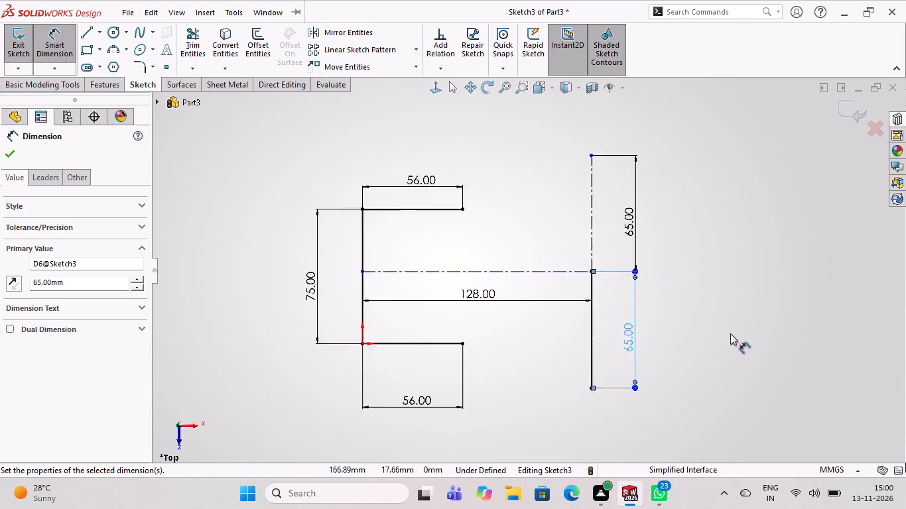
{"action": "scroll", "coordinate": [730, 333], "scroll_direction": "up", "scroll_amount": 1}
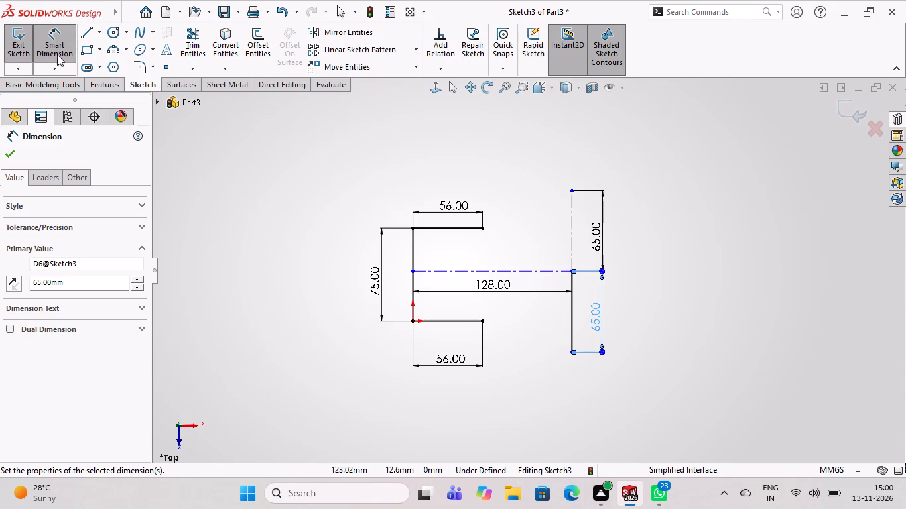
{"action": "left_click", "coordinate": [68, 40]}
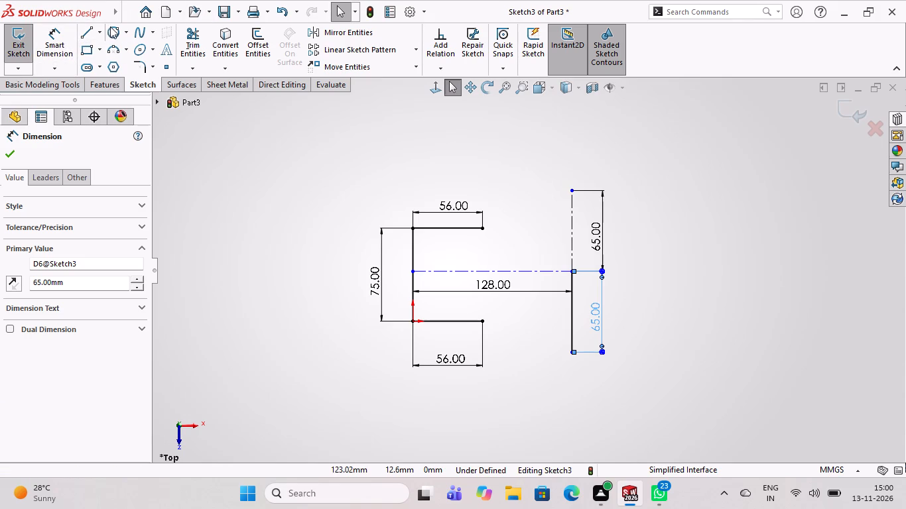
Sketch three concentric circles about 27, 38 and 57 mm in diameter, centered on the upper endpoint of the vertical centerline.
{"action": "left_click", "coordinate": [112, 28]}
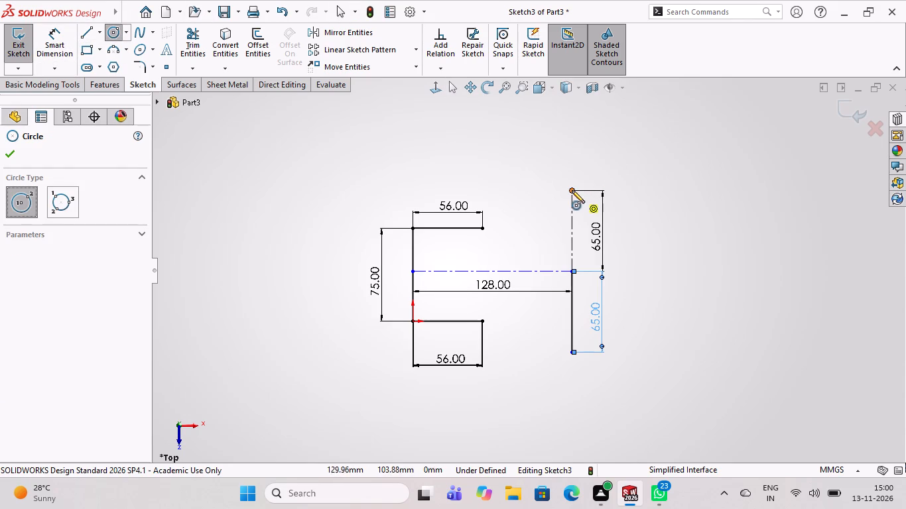
{"action": "left_click", "coordinate": [572, 190]}
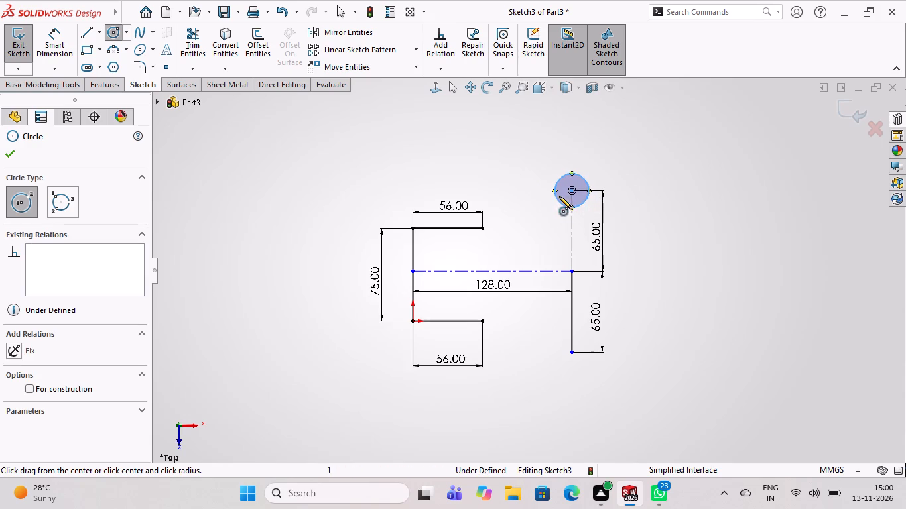
{"action": "left_click", "coordinate": [572, 194]}
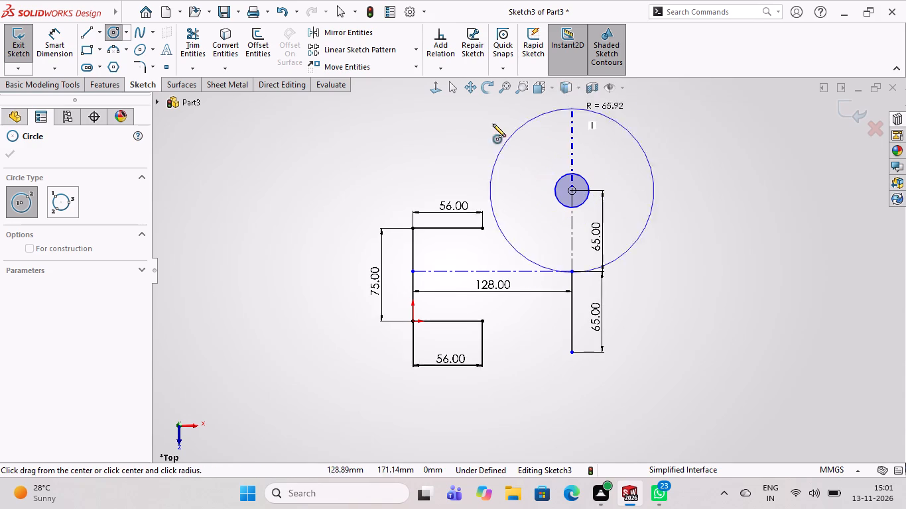
{"action": "left_click", "coordinate": [594, 200]}
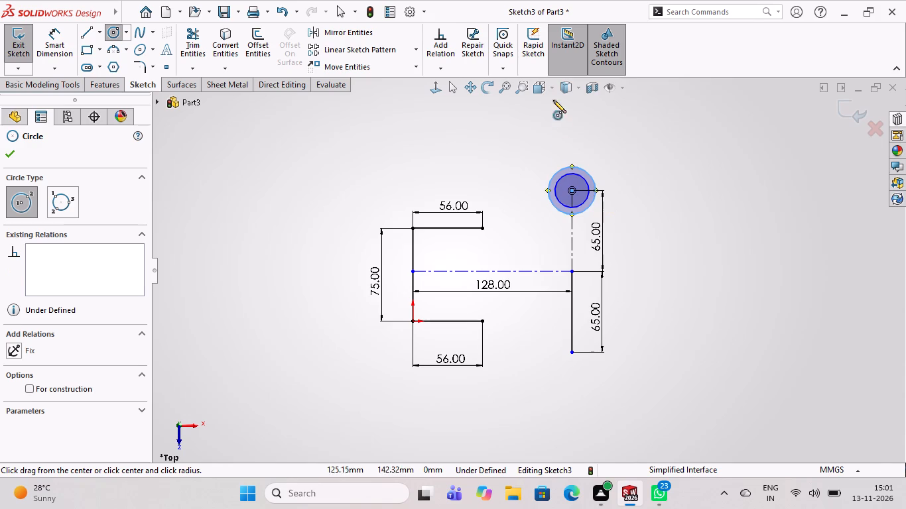
{"action": "left_click", "coordinate": [573, 190]}
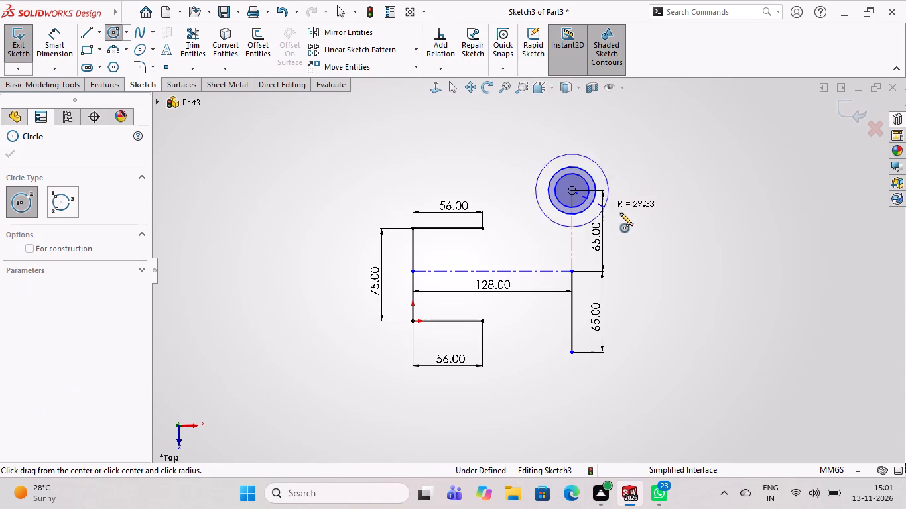
{"action": "left_click", "coordinate": [602, 209]}
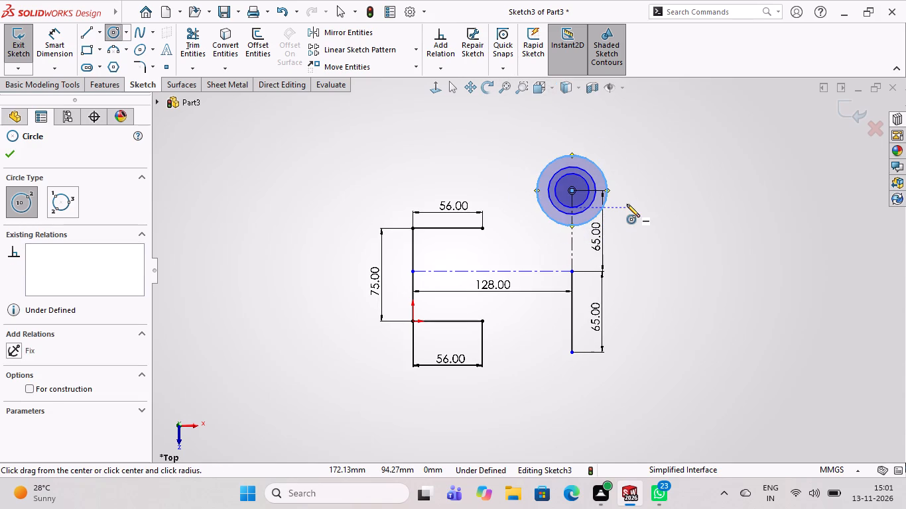
Sketch three concentric circles of increasing size centered on the lower endpoint of the 65 mm vertical line.
{"action": "left_click", "coordinate": [572, 353]}
{"action": "left_click", "coordinate": [586, 363]}
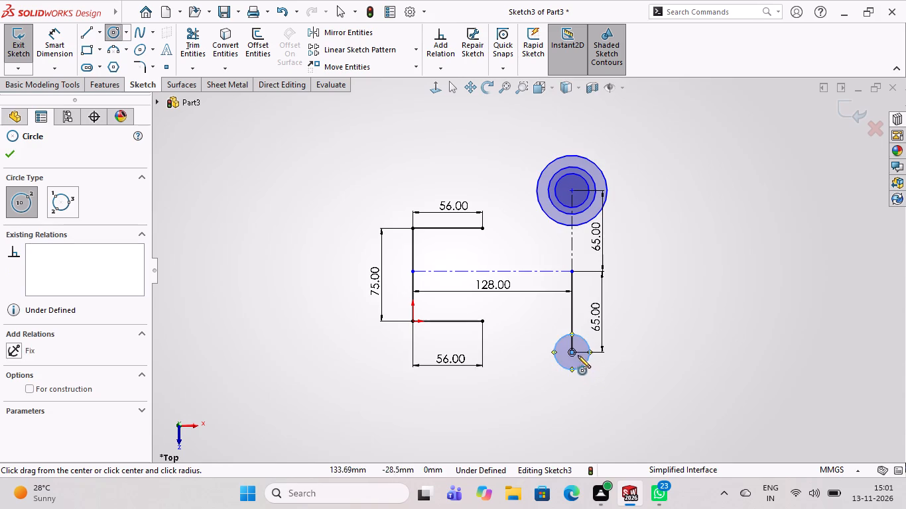
{"action": "left_click", "coordinate": [569, 350]}
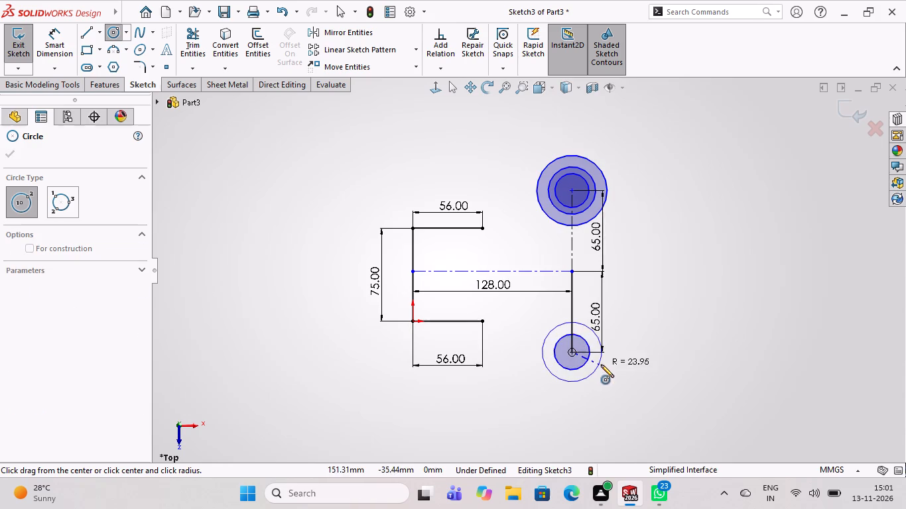
{"action": "left_click", "coordinate": [601, 365]}
{"action": "left_click", "coordinate": [572, 351]}
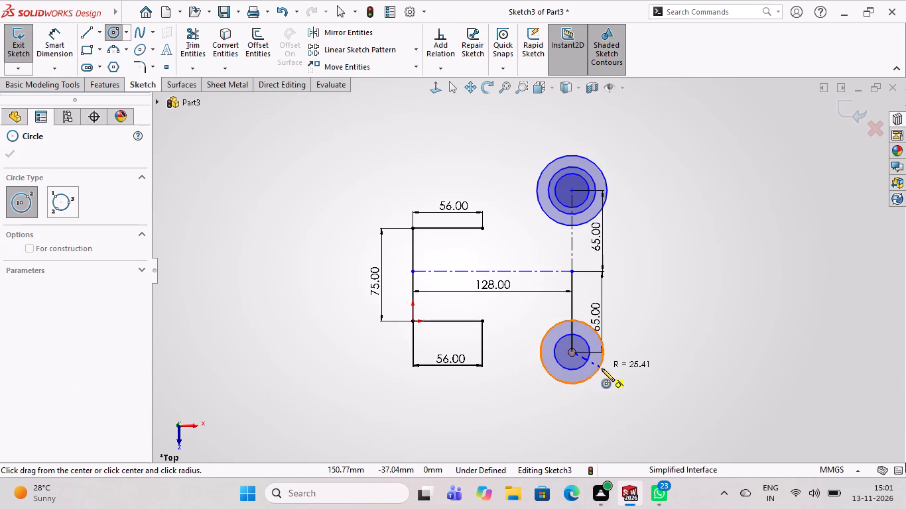
{"action": "left_click", "coordinate": [611, 372]}
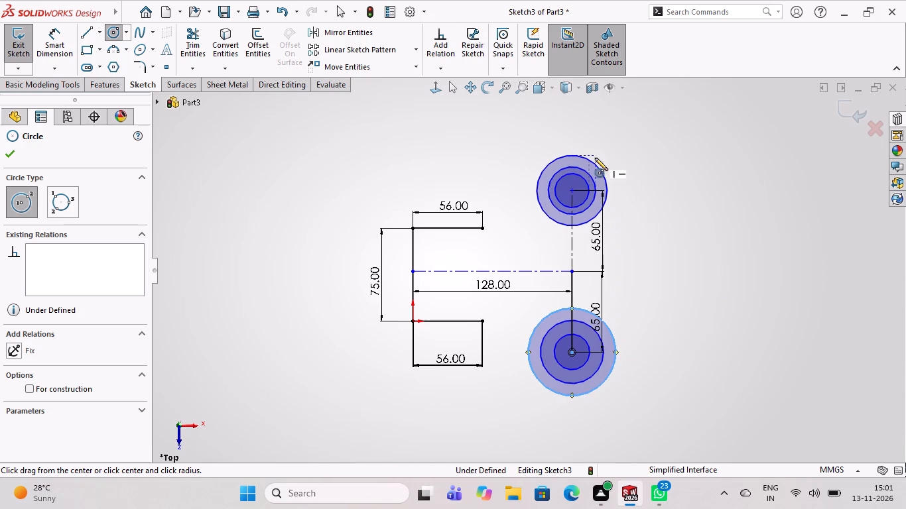
{"action": "key", "text": "Escape"}
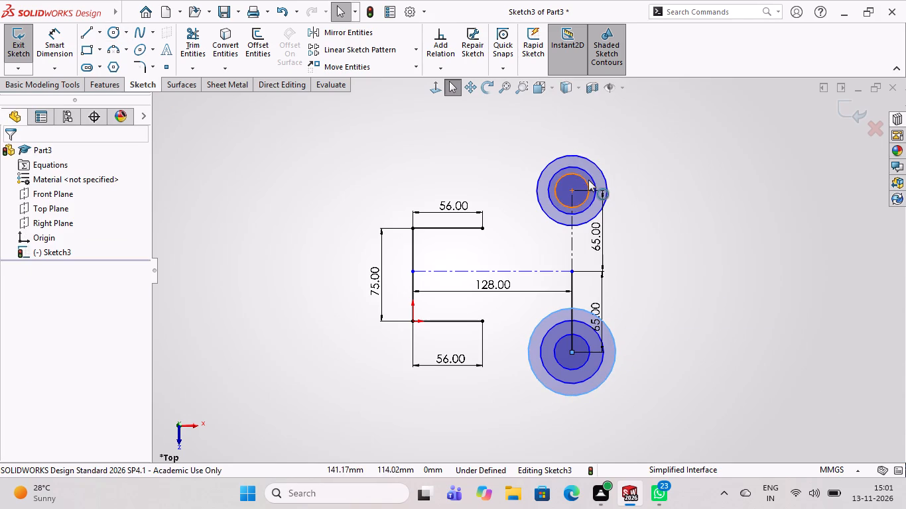
Dimension the innermost circle of the upper concentric set and set its diameter to 18 mm.
{"action": "left_click", "coordinate": [58, 34]}
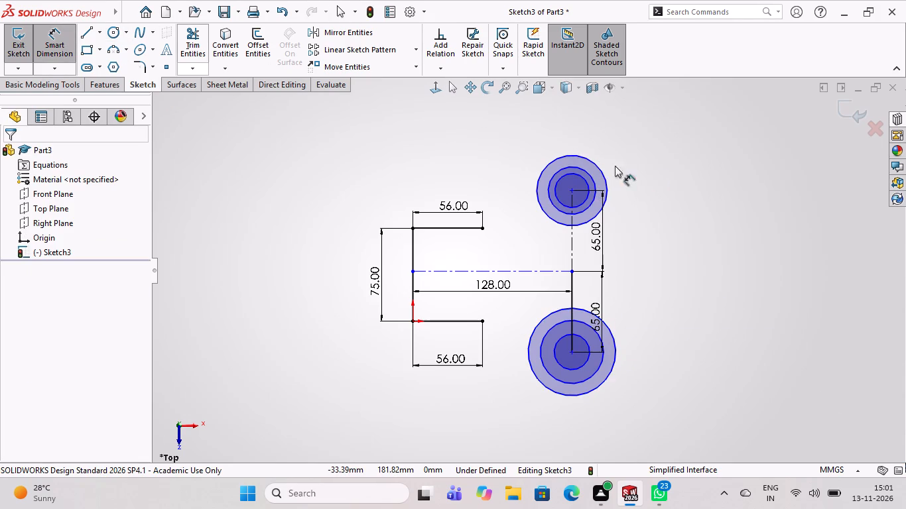
{"action": "scroll", "coordinate": [621, 180], "scroll_direction": "down", "scroll_amount": 3}
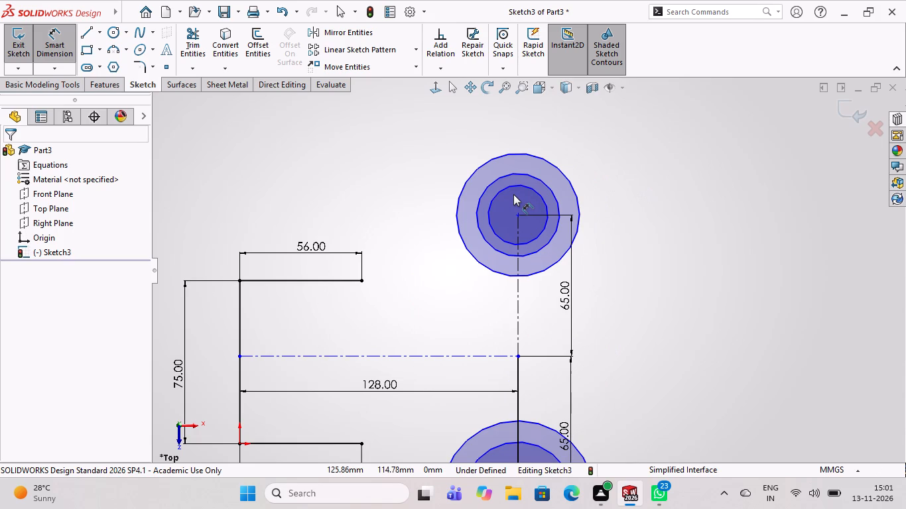
{"action": "left_click", "coordinate": [537, 192]}
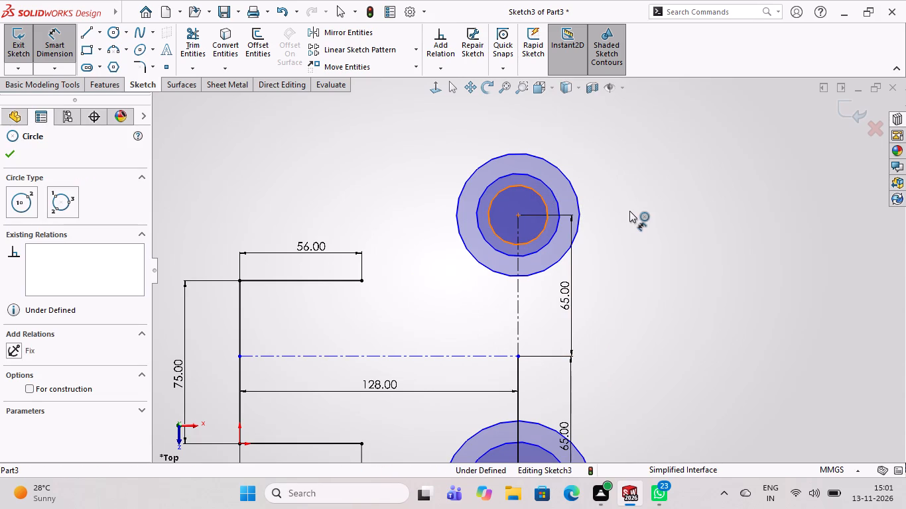
{"action": "left_click", "coordinate": [629, 219]}
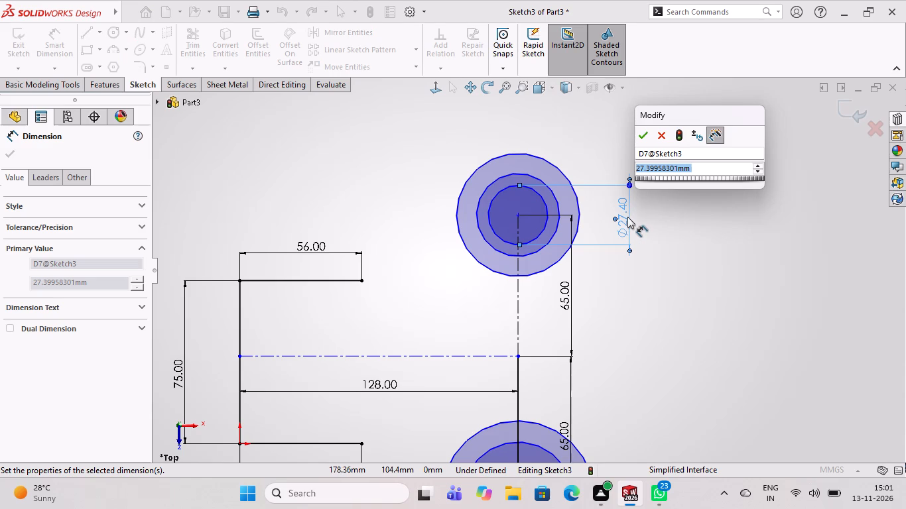
{"action": "type", "text": "18"}
{"action": "key", "text": "Return"}
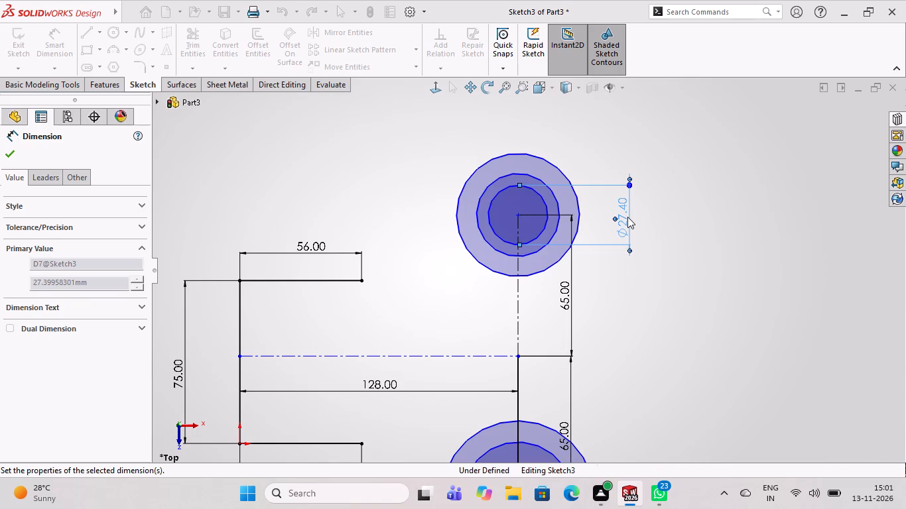
Dimension the middle circle of the upper concentric set and set its diameter to 36 mm.
{"action": "left_click", "coordinate": [558, 209]}
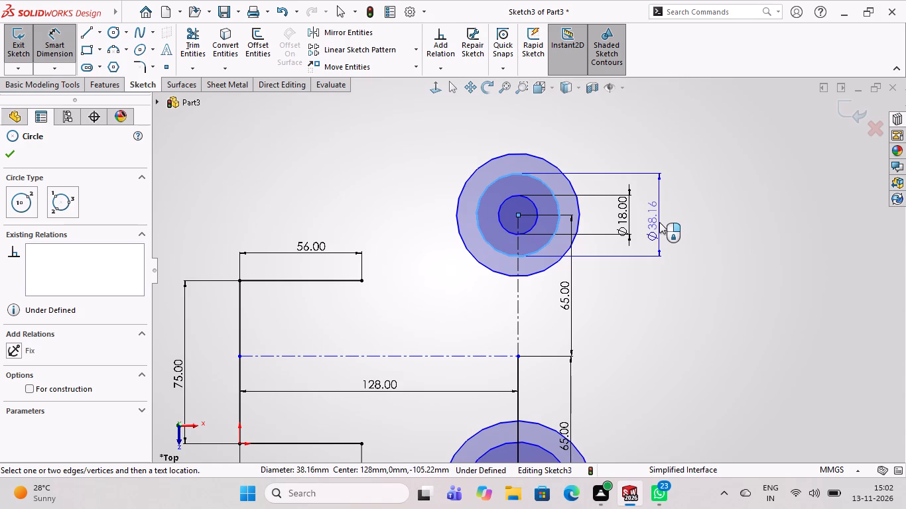
{"action": "left_click", "coordinate": [659, 222]}
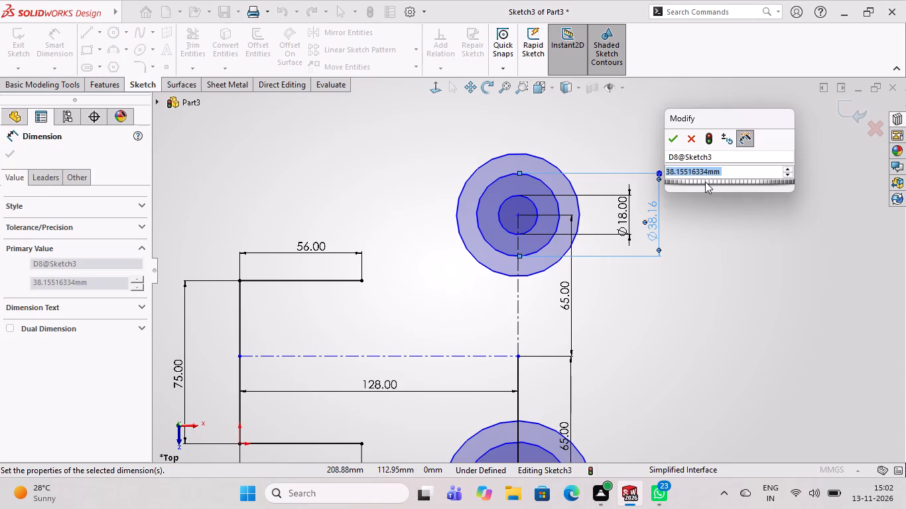
{"action": "type", "text": "36"}
{"action": "key", "text": "Return"}
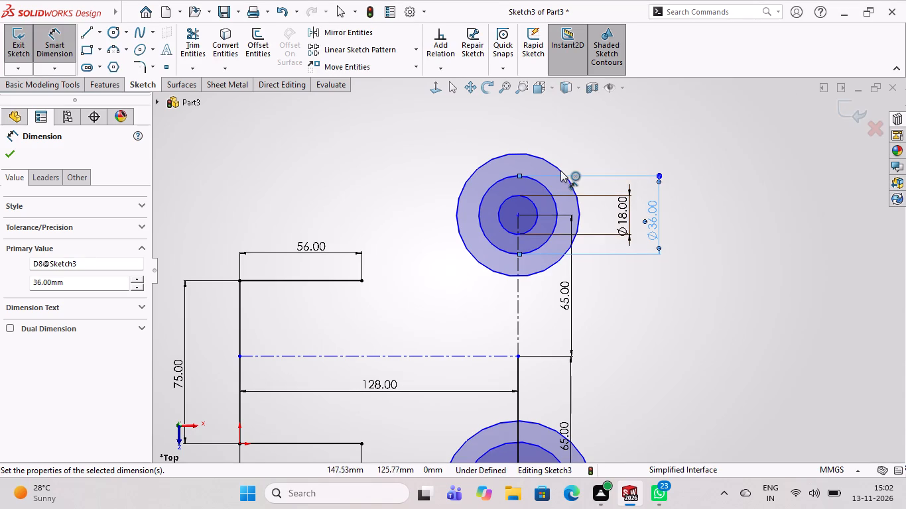
Dimension the outermost circle of the upper concentric set and set its diameter to 48 mm.
{"action": "double_click", "coordinate": [572, 186]}
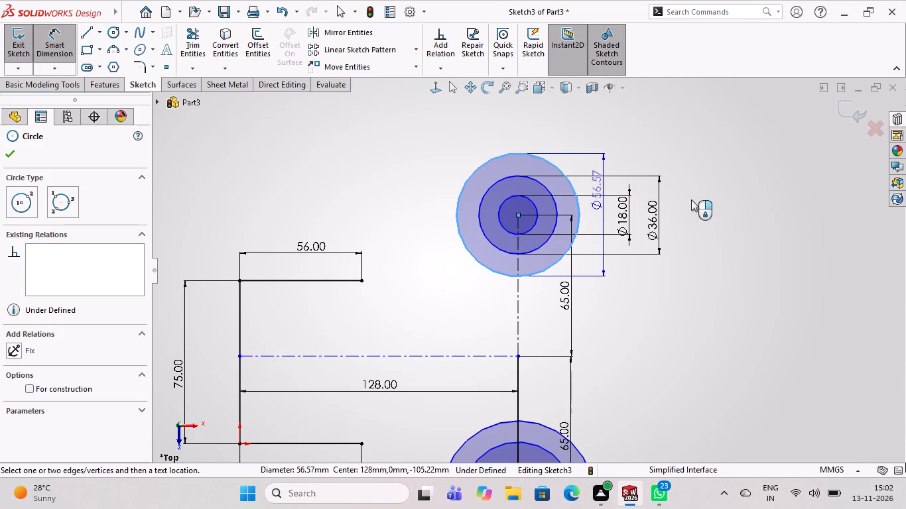
{"action": "left_click", "coordinate": [690, 211]}
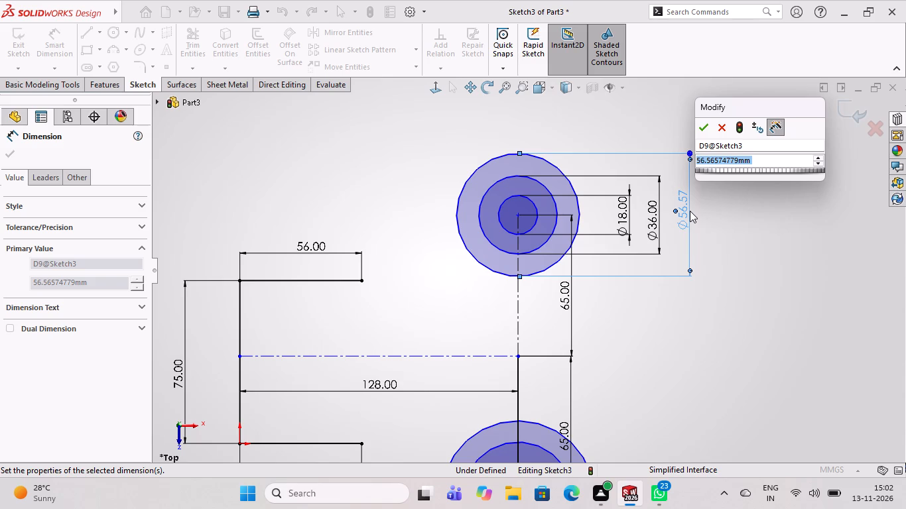
{"action": "key", "text": "4"}
{"action": "key", "text": "8"}
{"action": "key", "text": "Return"}
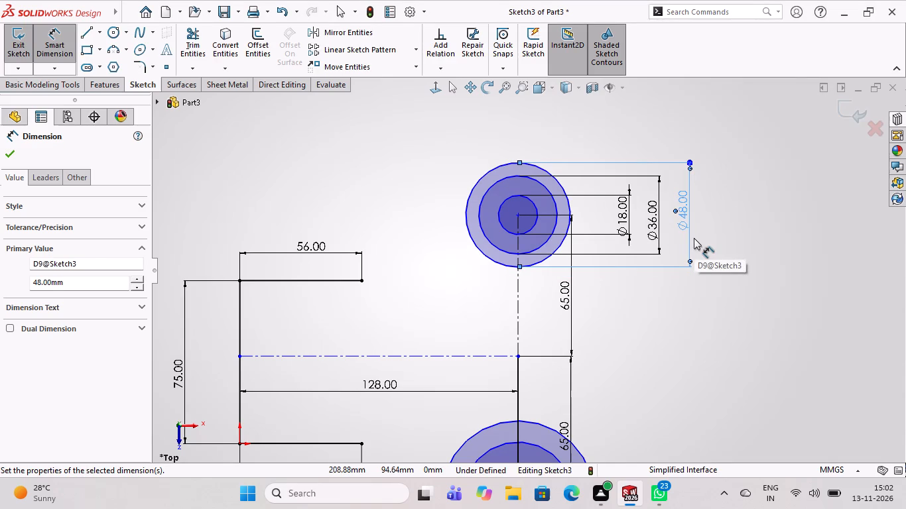
{"action": "scroll", "coordinate": [692, 215], "scroll_direction": "down", "scroll_amount": 2}
{"action": "scroll", "coordinate": [661, 280], "scroll_direction": "up", "scroll_amount": 4}
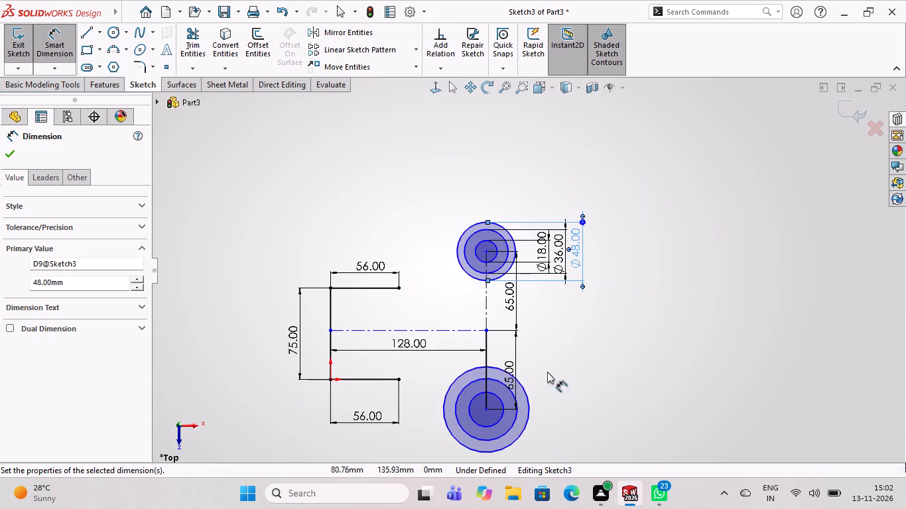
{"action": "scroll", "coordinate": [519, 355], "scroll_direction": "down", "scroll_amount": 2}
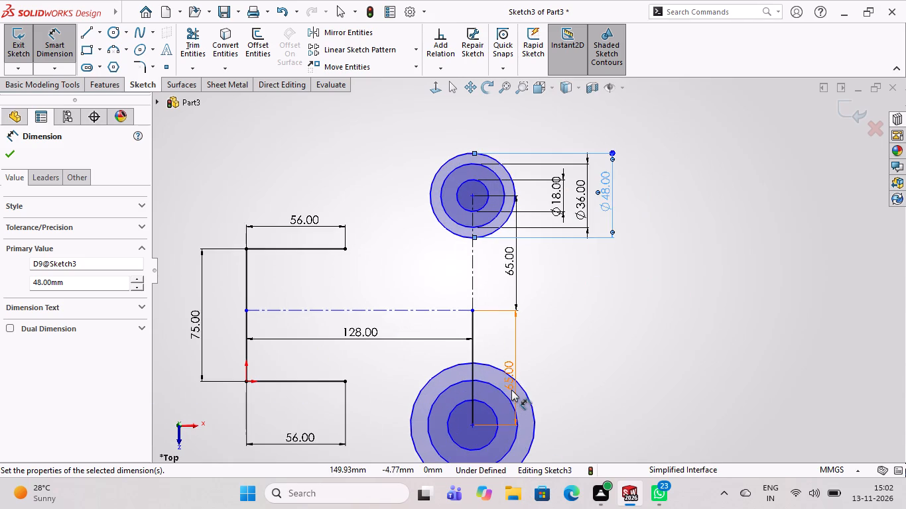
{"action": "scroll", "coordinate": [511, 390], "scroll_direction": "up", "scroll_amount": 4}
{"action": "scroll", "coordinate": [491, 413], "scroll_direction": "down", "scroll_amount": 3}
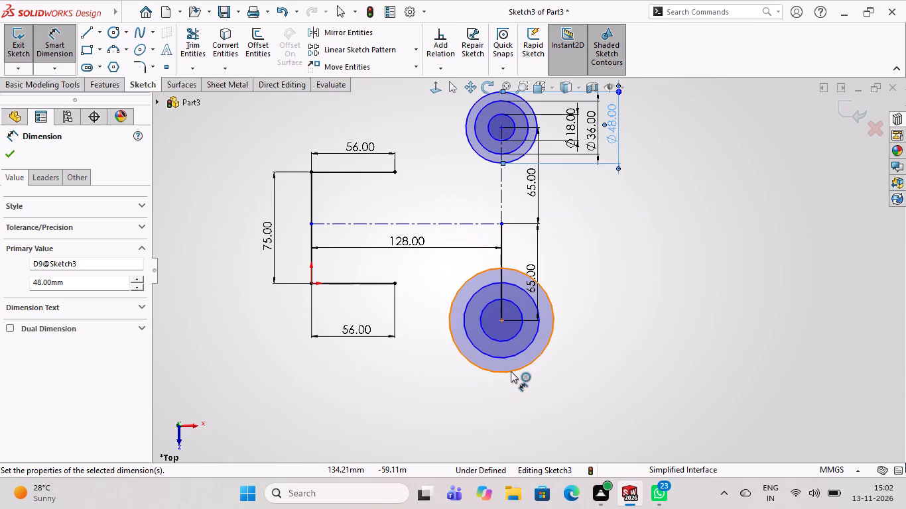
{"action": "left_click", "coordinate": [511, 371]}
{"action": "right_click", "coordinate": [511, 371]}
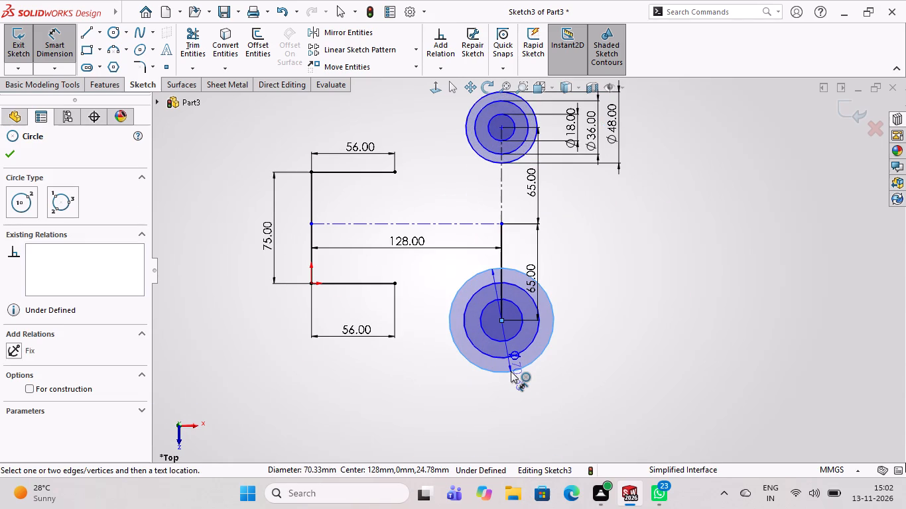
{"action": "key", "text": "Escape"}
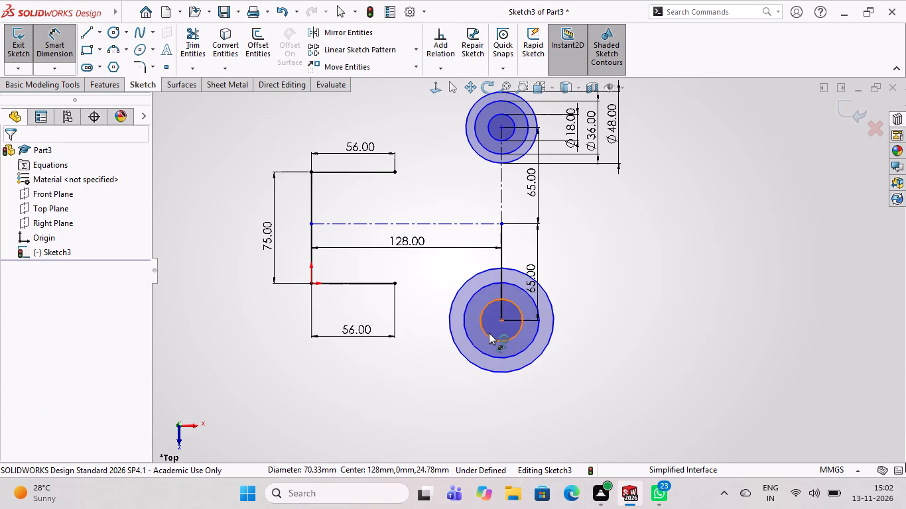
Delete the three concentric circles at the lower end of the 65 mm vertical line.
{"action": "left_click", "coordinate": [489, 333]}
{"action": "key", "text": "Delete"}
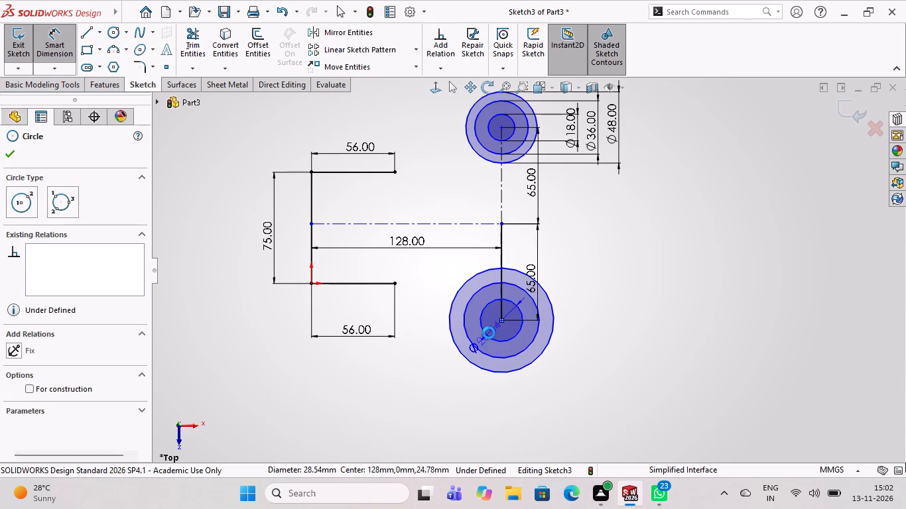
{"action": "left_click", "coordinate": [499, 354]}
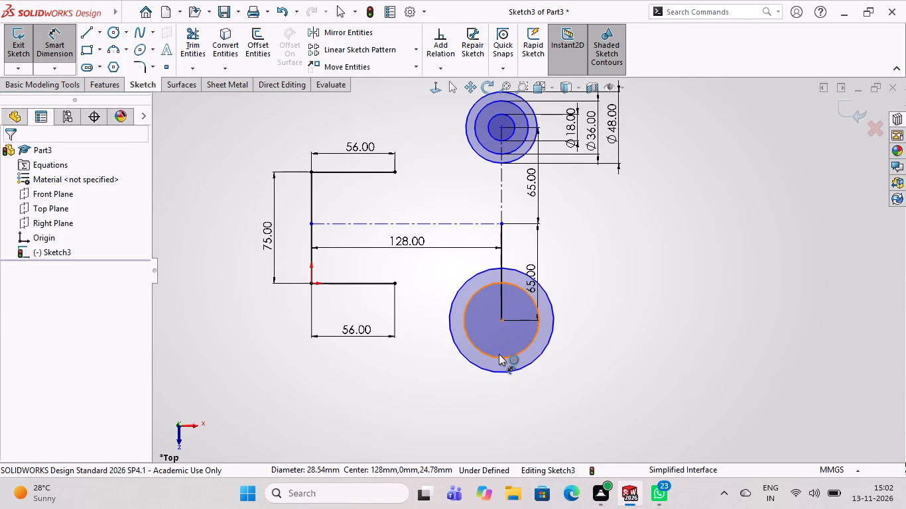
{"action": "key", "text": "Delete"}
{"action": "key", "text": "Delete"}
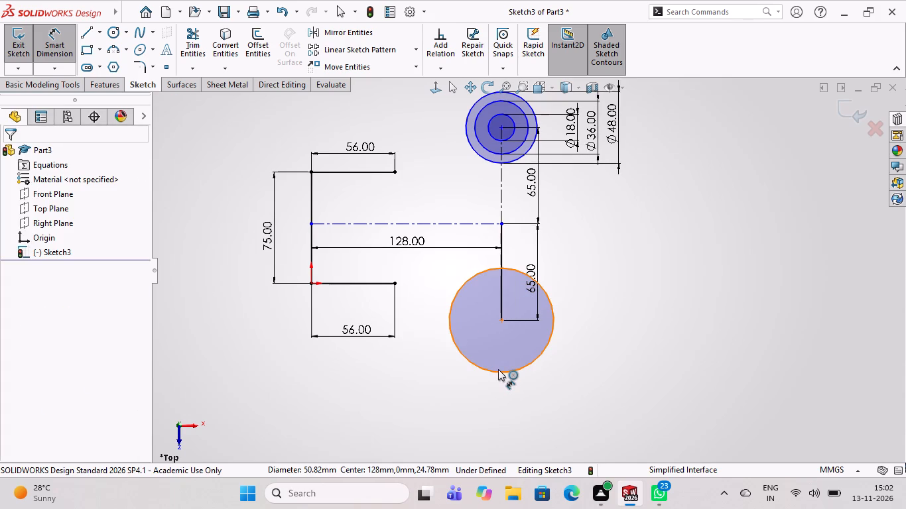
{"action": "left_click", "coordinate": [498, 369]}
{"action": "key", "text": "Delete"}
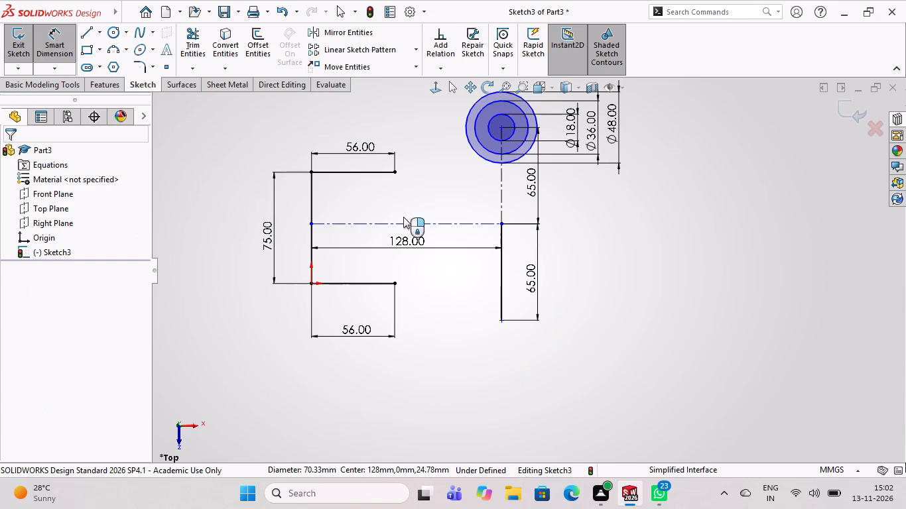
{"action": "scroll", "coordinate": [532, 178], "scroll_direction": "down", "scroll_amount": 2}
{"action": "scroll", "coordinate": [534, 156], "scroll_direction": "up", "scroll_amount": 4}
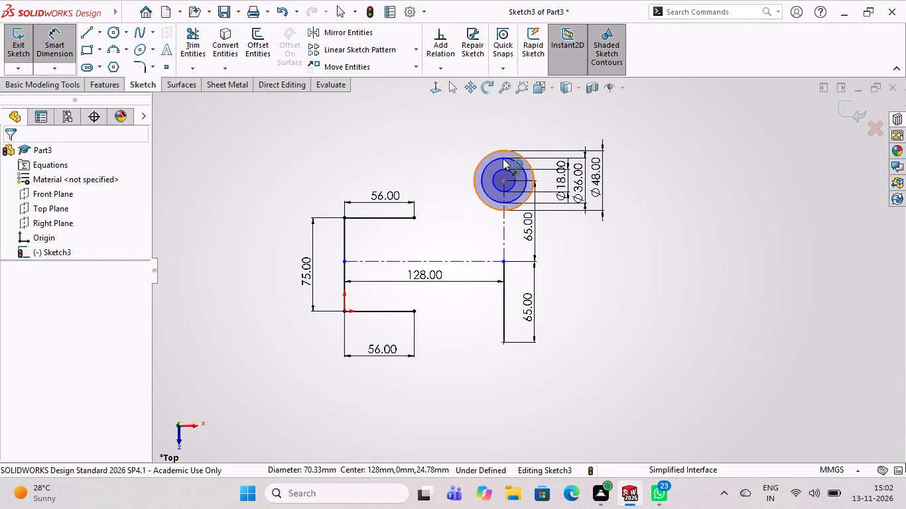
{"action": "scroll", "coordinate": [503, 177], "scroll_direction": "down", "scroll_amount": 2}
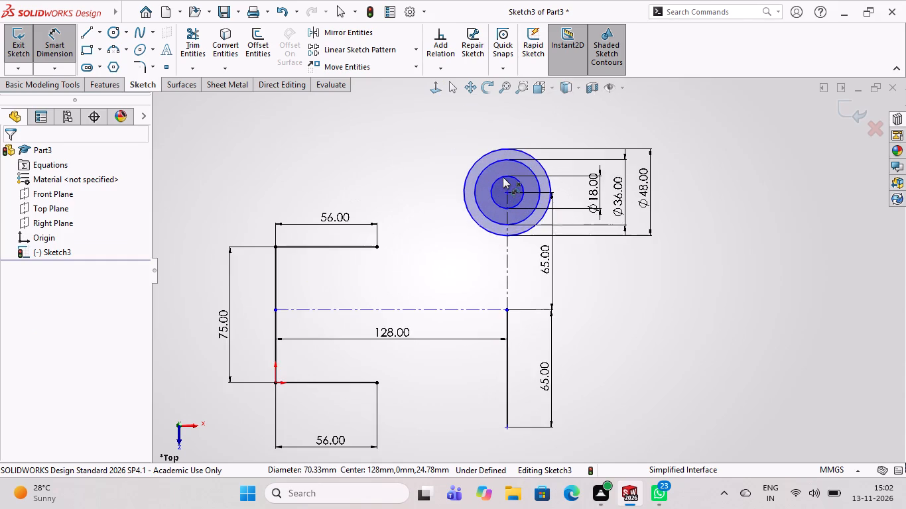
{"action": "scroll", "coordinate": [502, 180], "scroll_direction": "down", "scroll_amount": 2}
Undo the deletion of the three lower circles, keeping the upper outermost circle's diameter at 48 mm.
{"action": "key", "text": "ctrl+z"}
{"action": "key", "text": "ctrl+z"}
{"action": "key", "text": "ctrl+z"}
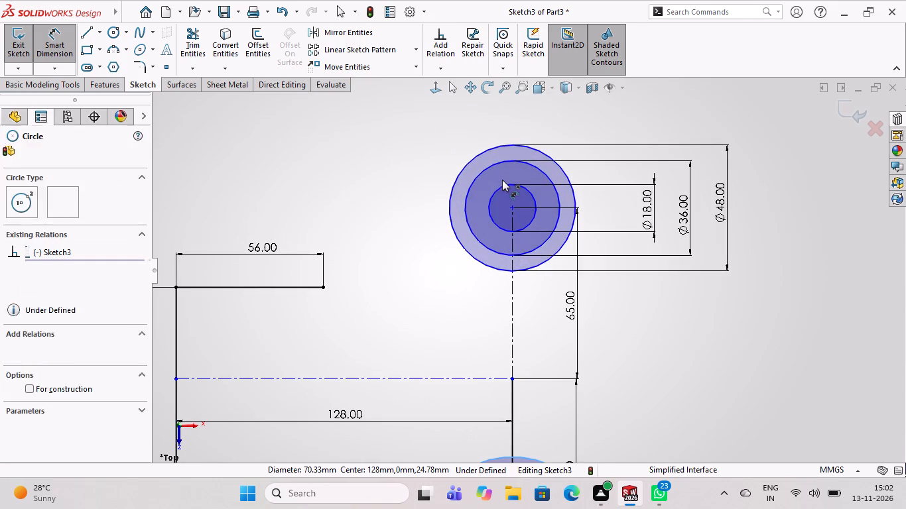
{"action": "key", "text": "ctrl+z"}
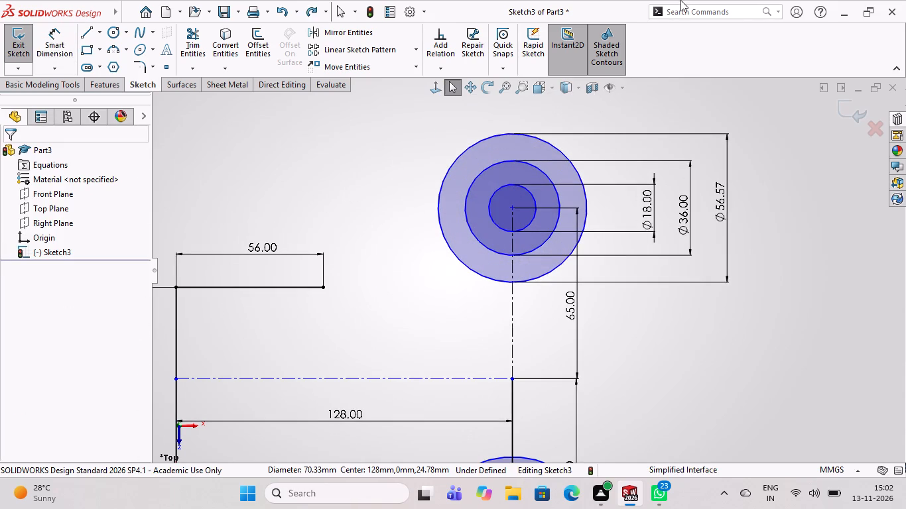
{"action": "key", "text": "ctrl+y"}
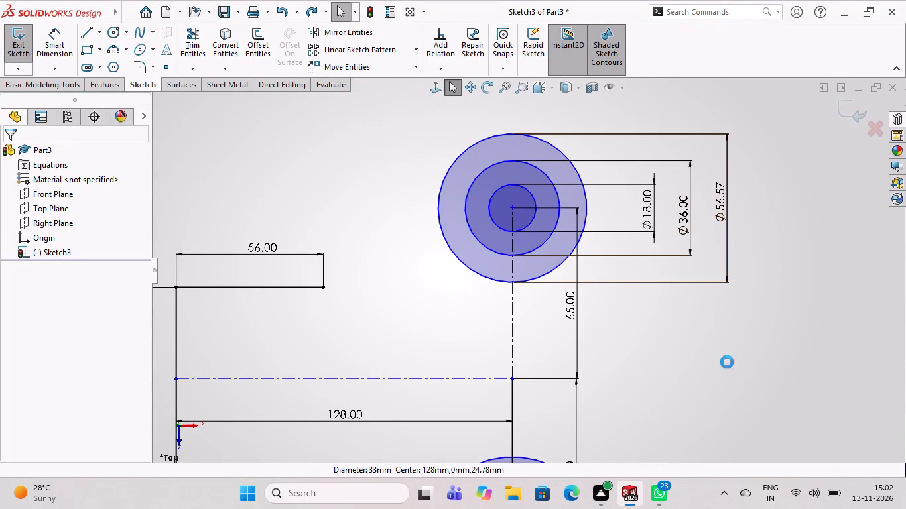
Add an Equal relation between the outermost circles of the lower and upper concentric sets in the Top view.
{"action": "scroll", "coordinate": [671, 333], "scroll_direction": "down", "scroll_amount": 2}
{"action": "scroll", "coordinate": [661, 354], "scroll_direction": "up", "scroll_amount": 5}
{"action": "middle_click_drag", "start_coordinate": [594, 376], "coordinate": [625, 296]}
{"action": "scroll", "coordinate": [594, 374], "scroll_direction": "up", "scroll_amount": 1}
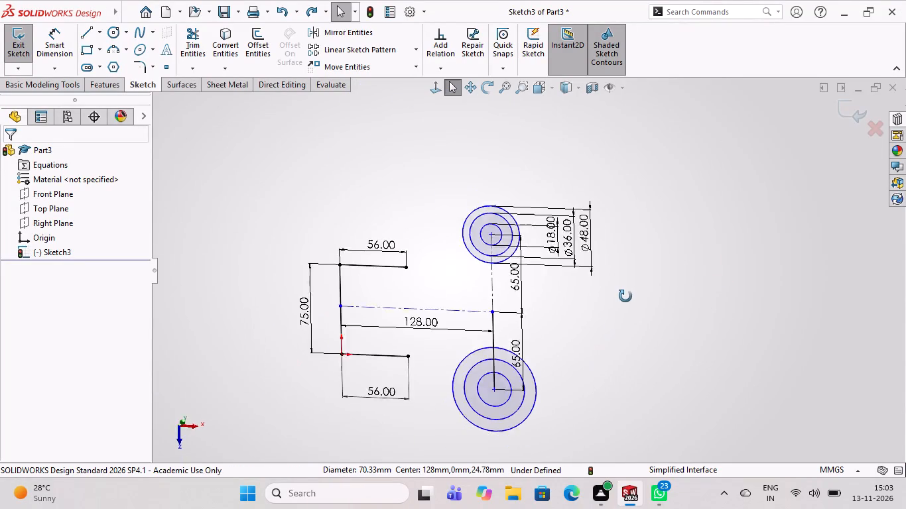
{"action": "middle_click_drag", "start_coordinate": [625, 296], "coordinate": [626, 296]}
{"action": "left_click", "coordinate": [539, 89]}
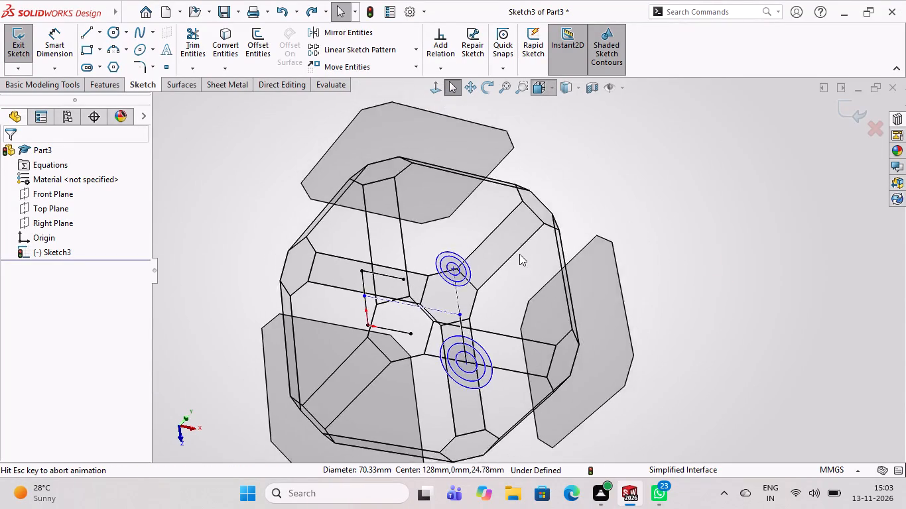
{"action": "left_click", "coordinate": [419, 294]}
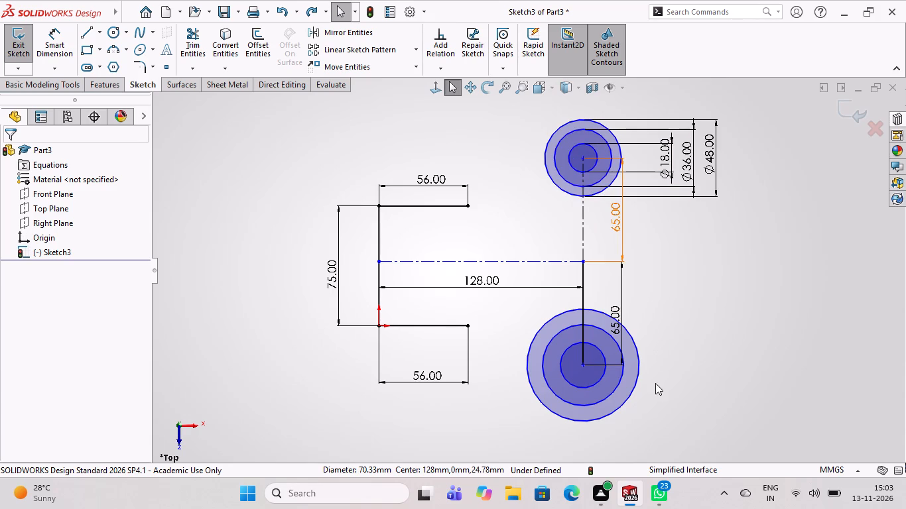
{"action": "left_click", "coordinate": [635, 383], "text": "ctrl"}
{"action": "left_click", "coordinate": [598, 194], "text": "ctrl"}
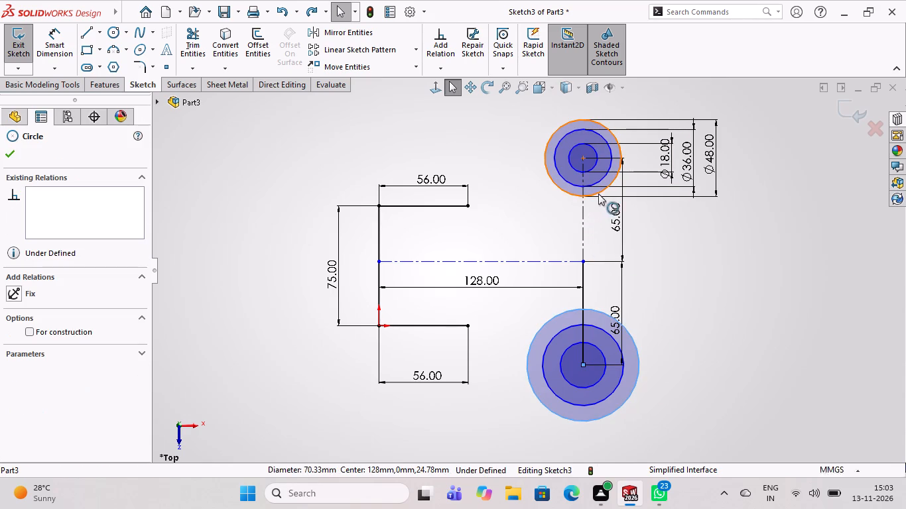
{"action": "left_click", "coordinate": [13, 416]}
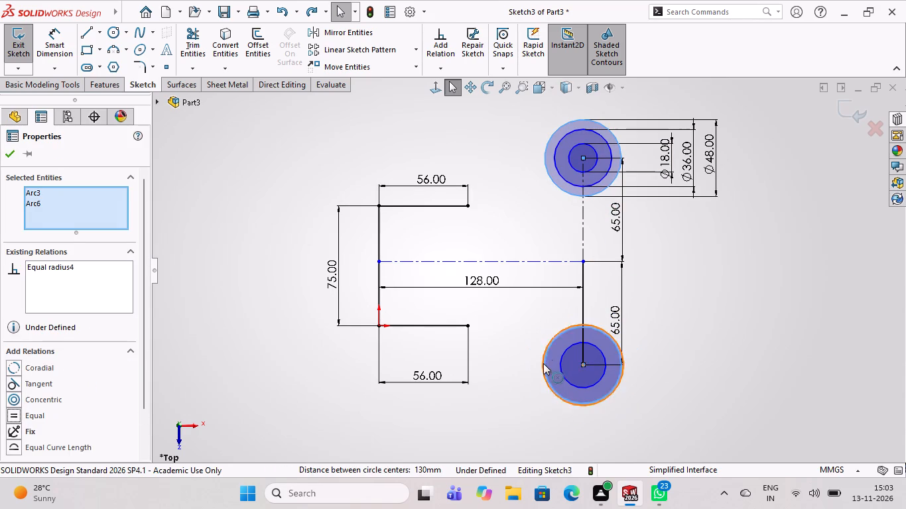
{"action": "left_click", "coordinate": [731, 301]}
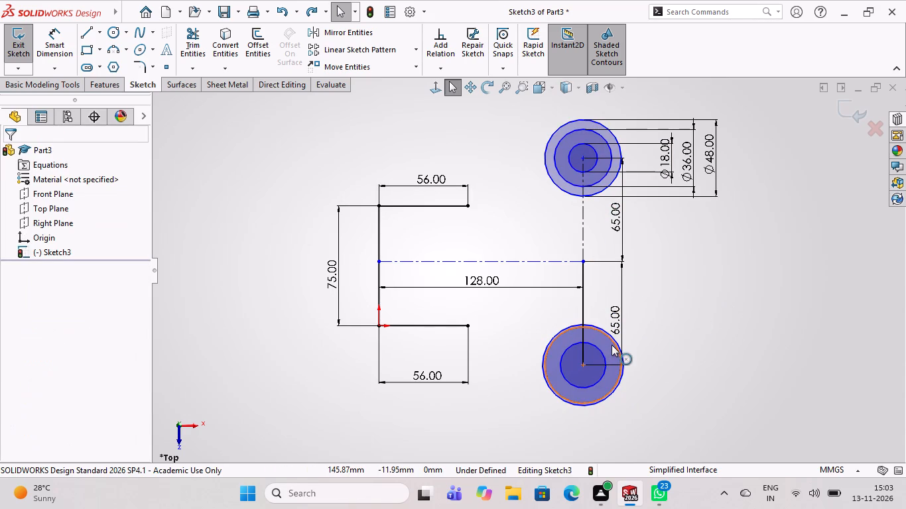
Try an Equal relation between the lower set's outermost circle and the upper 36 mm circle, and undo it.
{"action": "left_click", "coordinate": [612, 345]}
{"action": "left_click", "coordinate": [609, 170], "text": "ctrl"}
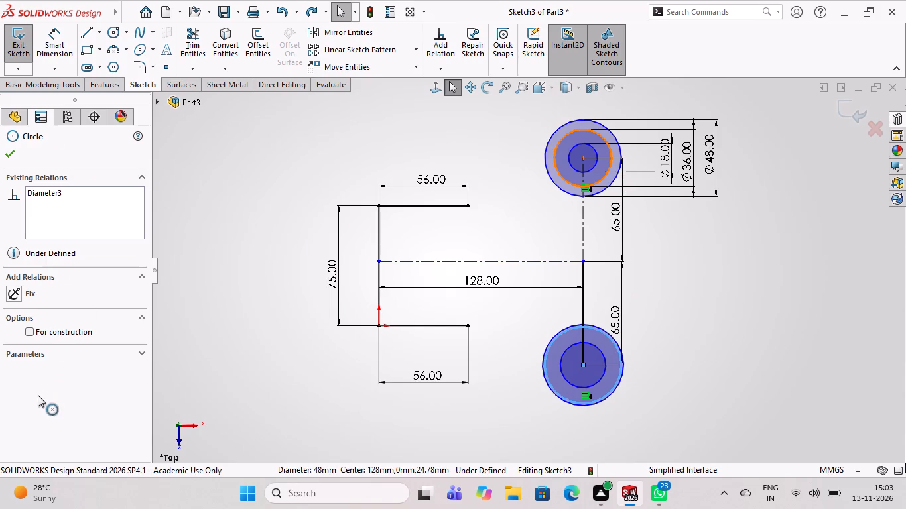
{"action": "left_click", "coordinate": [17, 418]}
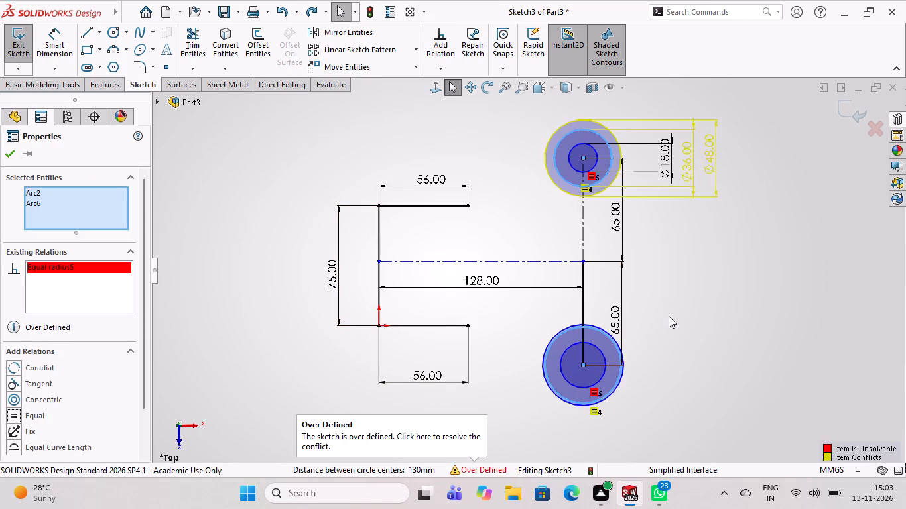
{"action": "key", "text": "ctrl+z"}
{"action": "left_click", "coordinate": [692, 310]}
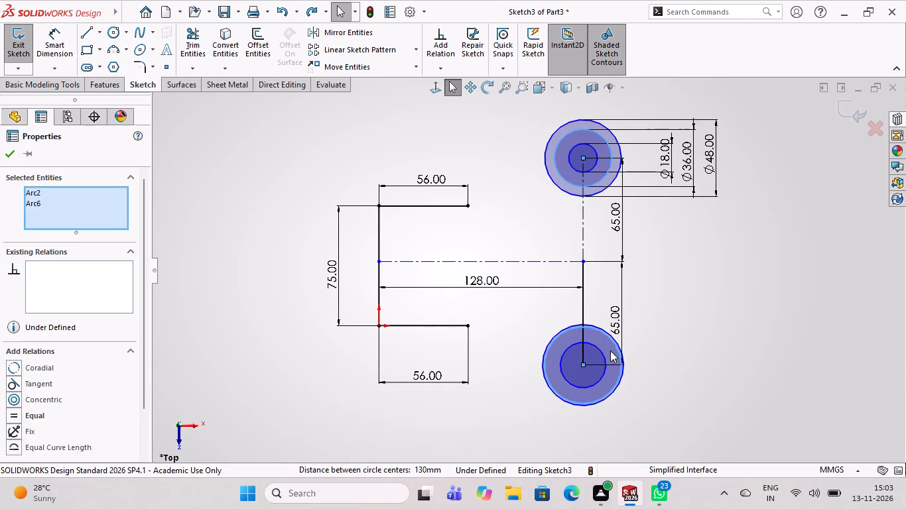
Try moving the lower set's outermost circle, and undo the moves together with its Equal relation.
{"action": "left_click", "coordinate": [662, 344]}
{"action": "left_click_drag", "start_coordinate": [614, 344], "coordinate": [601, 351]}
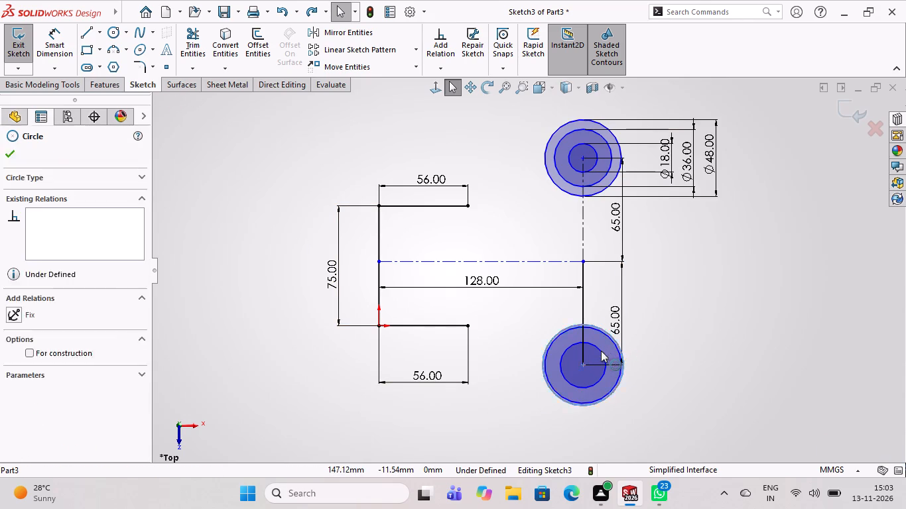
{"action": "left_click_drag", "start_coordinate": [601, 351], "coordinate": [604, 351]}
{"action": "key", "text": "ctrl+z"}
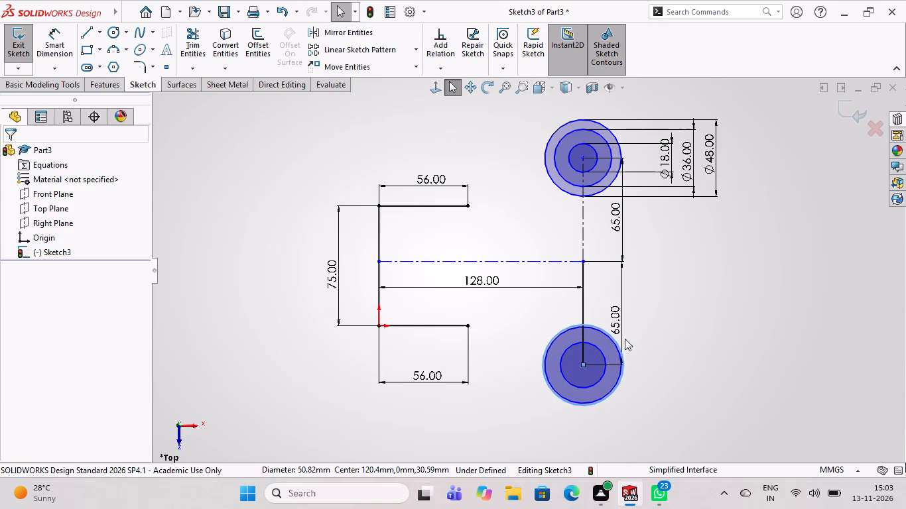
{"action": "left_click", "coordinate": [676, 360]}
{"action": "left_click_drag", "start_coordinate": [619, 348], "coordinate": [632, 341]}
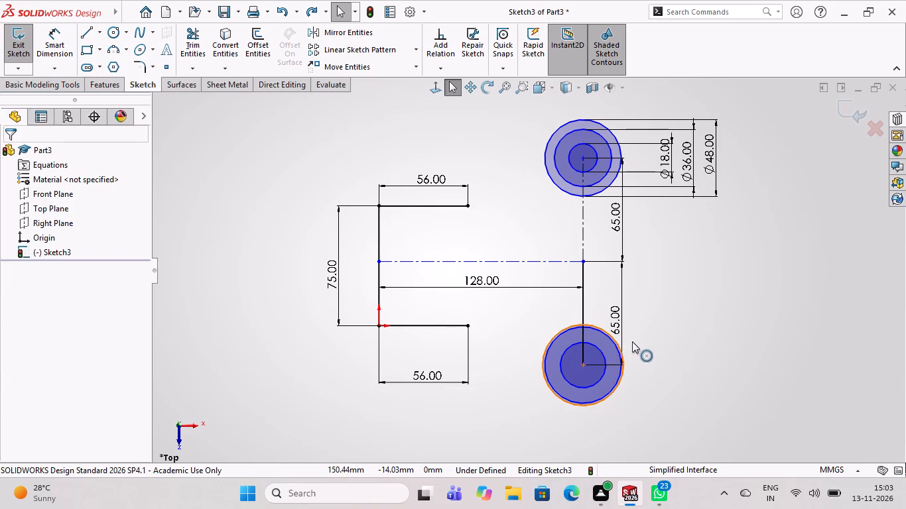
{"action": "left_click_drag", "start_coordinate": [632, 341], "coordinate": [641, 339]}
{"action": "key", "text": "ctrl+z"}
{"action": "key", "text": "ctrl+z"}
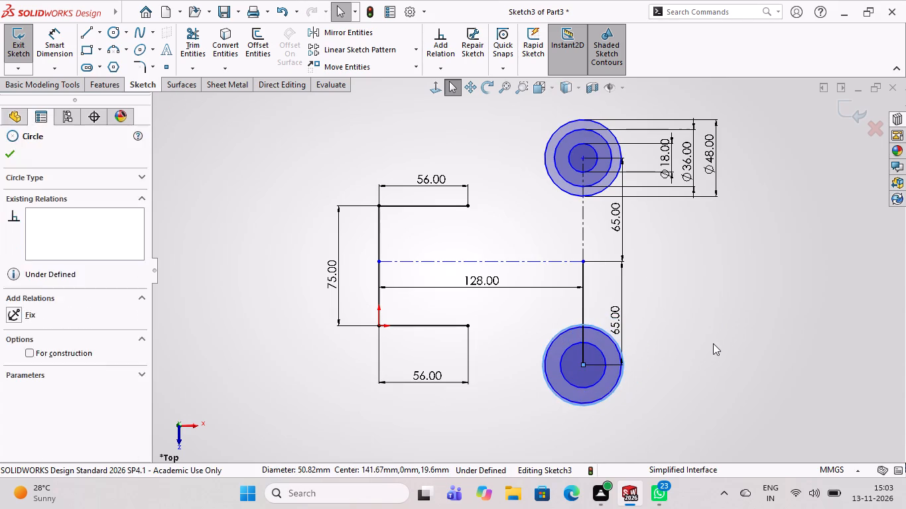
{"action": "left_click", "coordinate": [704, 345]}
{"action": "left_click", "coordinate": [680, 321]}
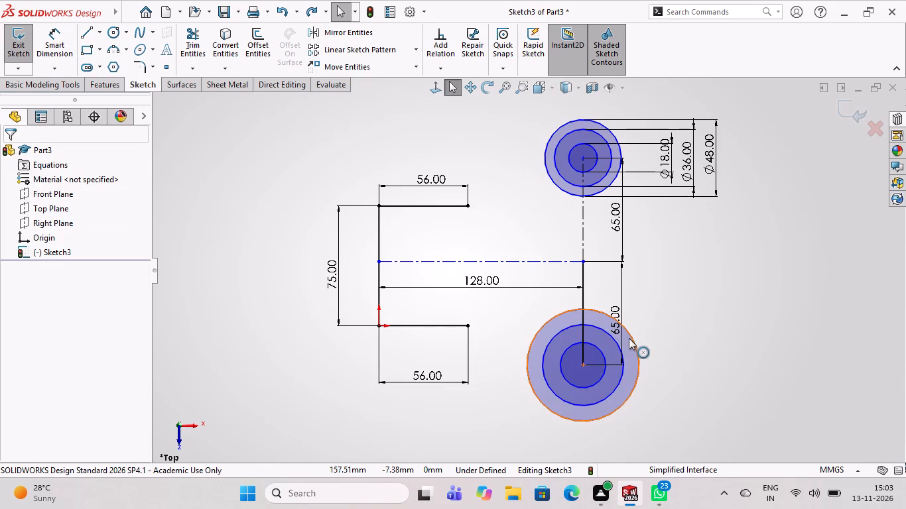
Add an Equal relation between the lower set's middle circle and the upper 36 mm circle.
{"action": "left_click", "coordinate": [614, 342]}
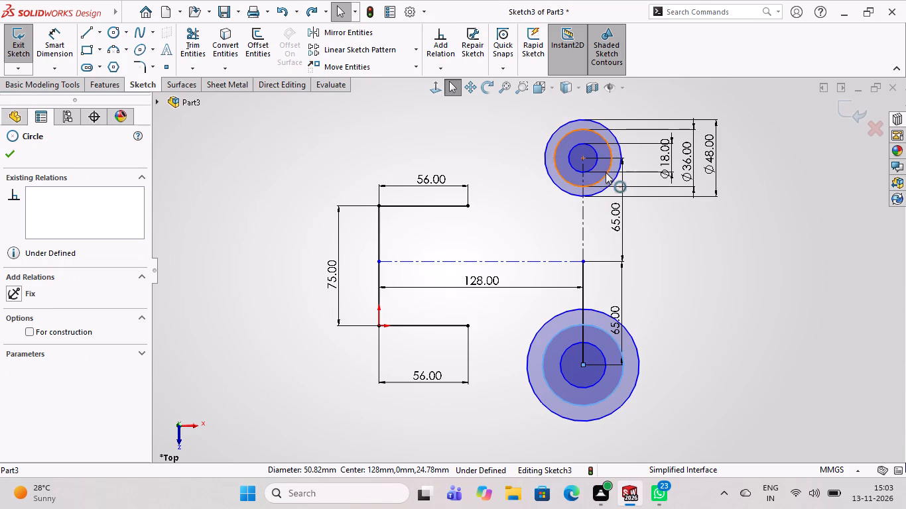
{"action": "left_click", "coordinate": [606, 172], "text": "ctrl"}
{"action": "left_click", "coordinate": [15, 414]}
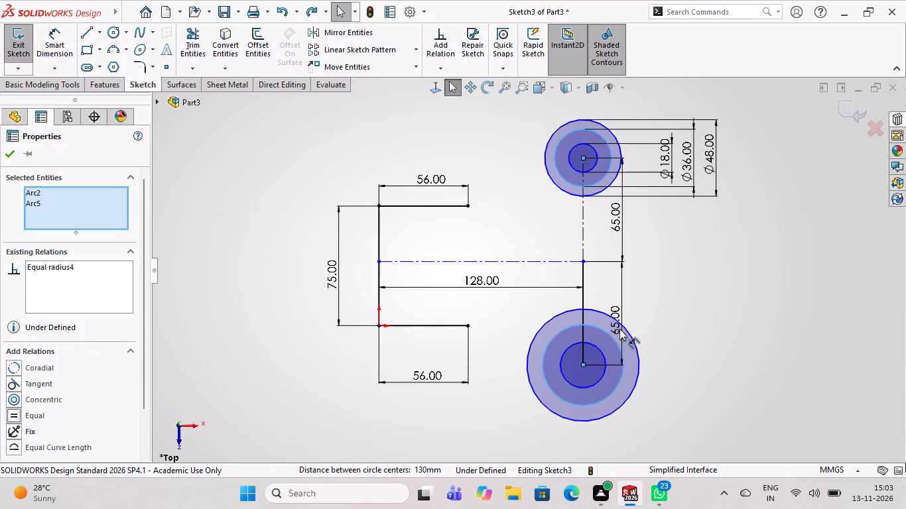
{"action": "left_click", "coordinate": [621, 328]}
{"action": "left_click", "coordinate": [676, 357]}
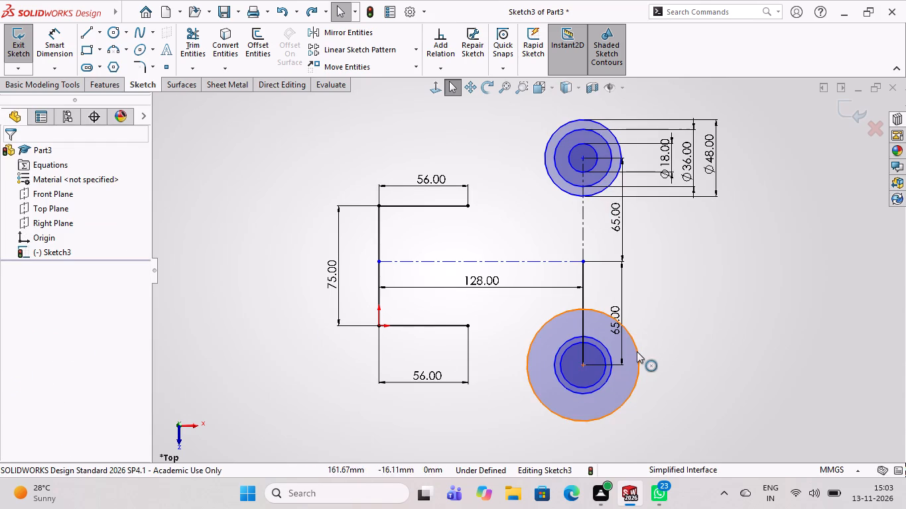
Add an Equal relation between the lower set's outermost circle and the upper 48 mm circle.
{"action": "left_click", "coordinate": [637, 351]}
{"action": "left_click", "coordinate": [592, 195], "text": "ctrl"}
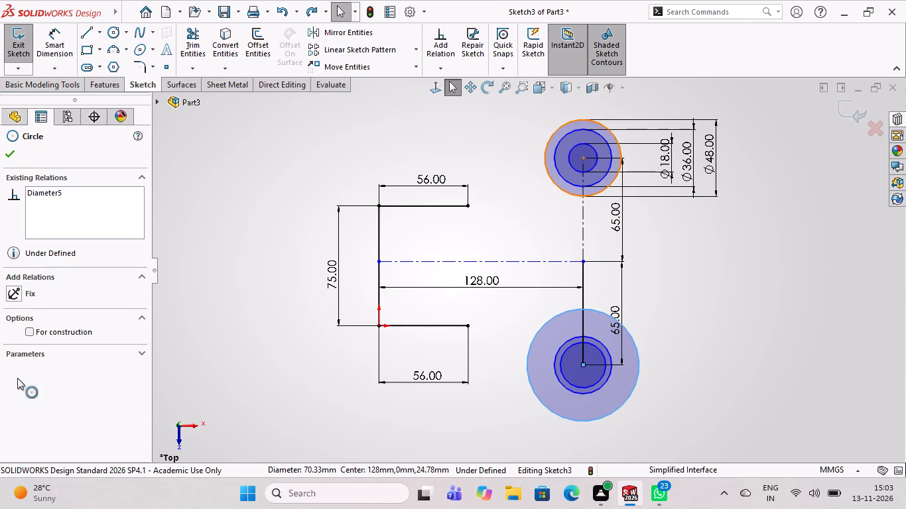
{"action": "left_click", "coordinate": [15, 418]}
{"action": "left_click_drag", "start_coordinate": [706, 398], "coordinate": [692, 396]}
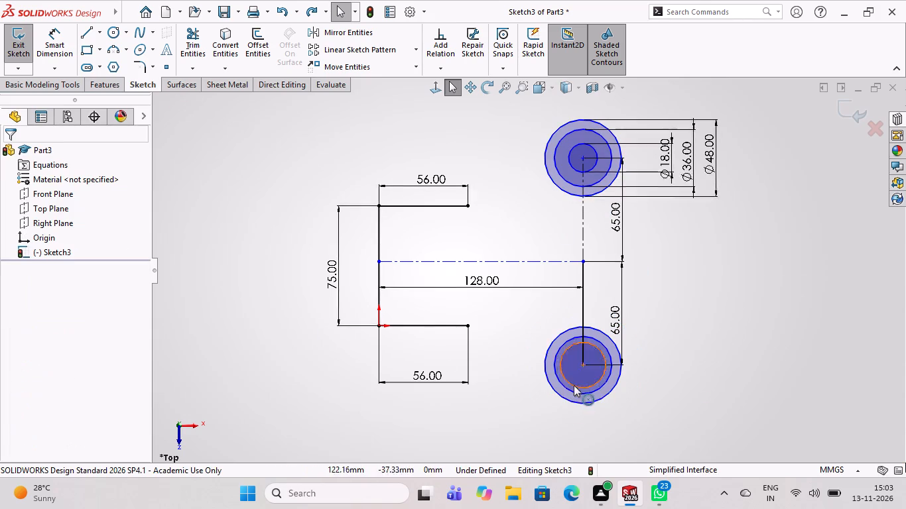
Add an Equal relation between the lower set's innermost circle and the upper 18 mm circle.
{"action": "left_click", "coordinate": [584, 384]}
{"action": "left_click", "coordinate": [588, 171], "text": "ctrl"}
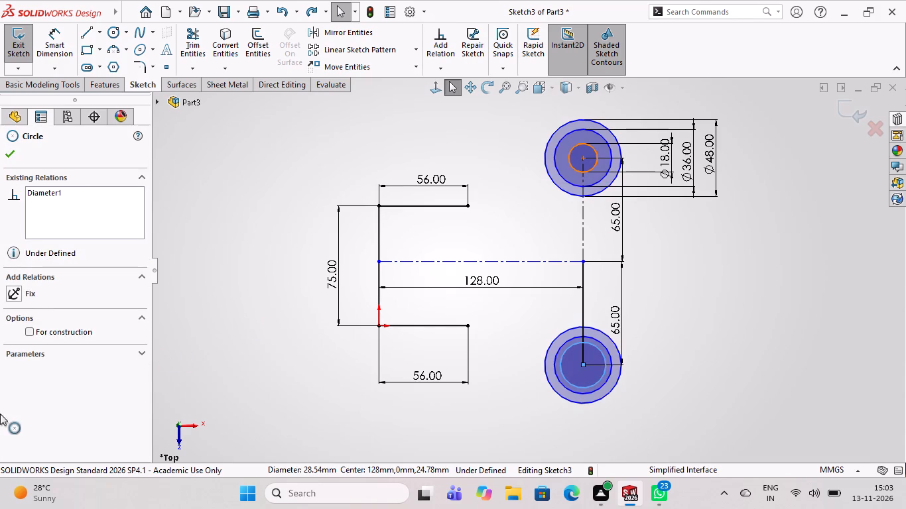
{"action": "left_click", "coordinate": [11, 415]}
{"action": "left_click_drag", "start_coordinate": [905, 308], "coordinate": [877, 313]}
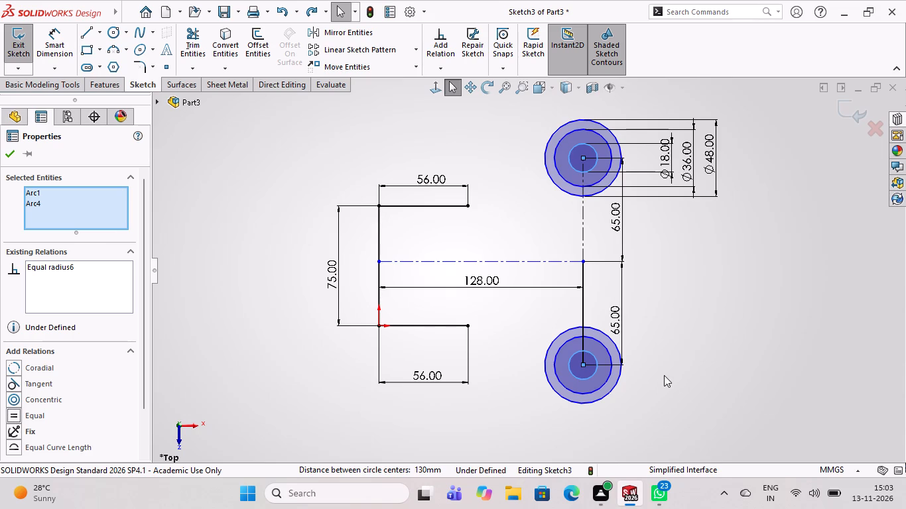
{"action": "scroll", "coordinate": [663, 331], "scroll_direction": "down", "scroll_amount": 2}
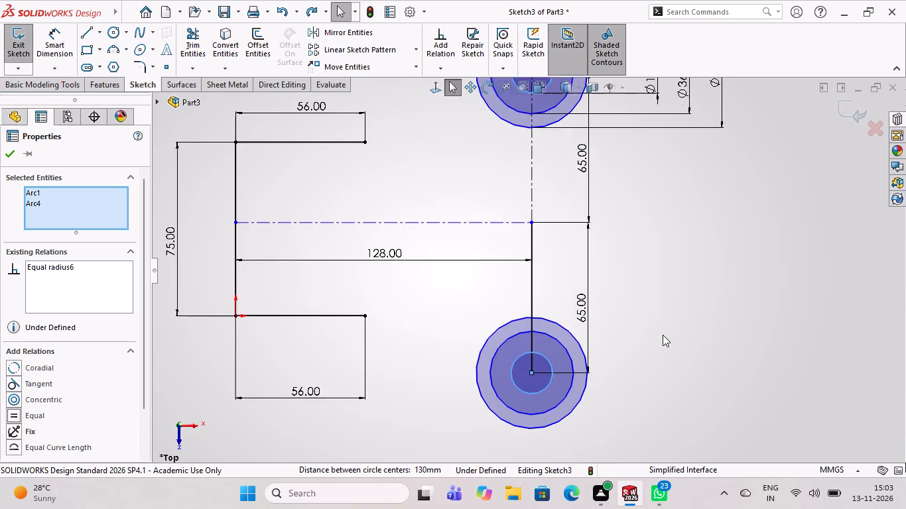
Delete the solid vertical line joining the horizontal centerline's end to the centre of the lower circle set.
{"action": "scroll", "coordinate": [659, 328], "scroll_direction": "up", "scroll_amount": 4}
{"action": "scroll", "coordinate": [501, 186], "scroll_direction": "down", "scroll_amount": 1}
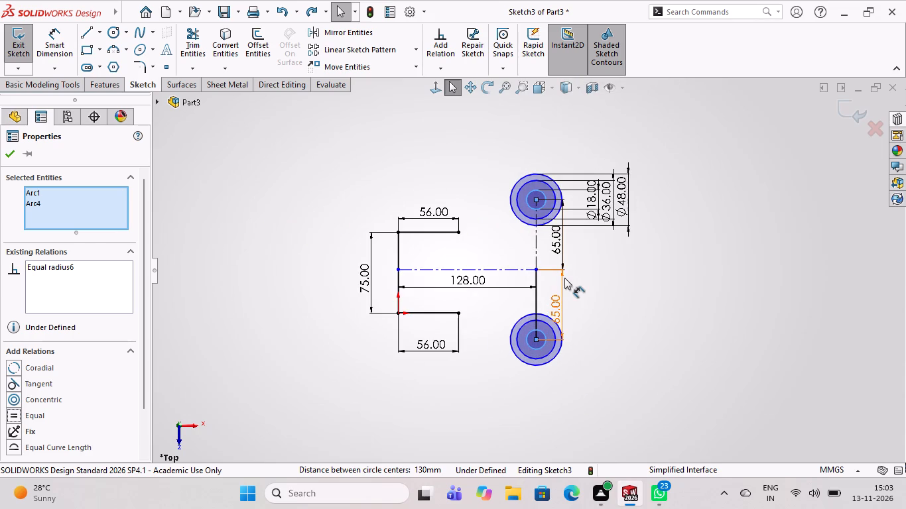
{"action": "scroll", "coordinate": [574, 278], "scroll_direction": "down", "scroll_amount": 3}
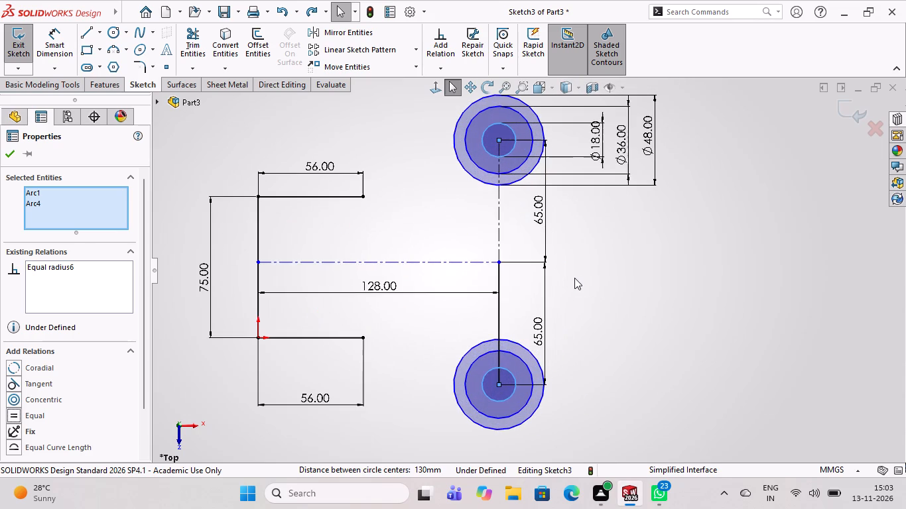
{"action": "left_click", "coordinate": [499, 309]}
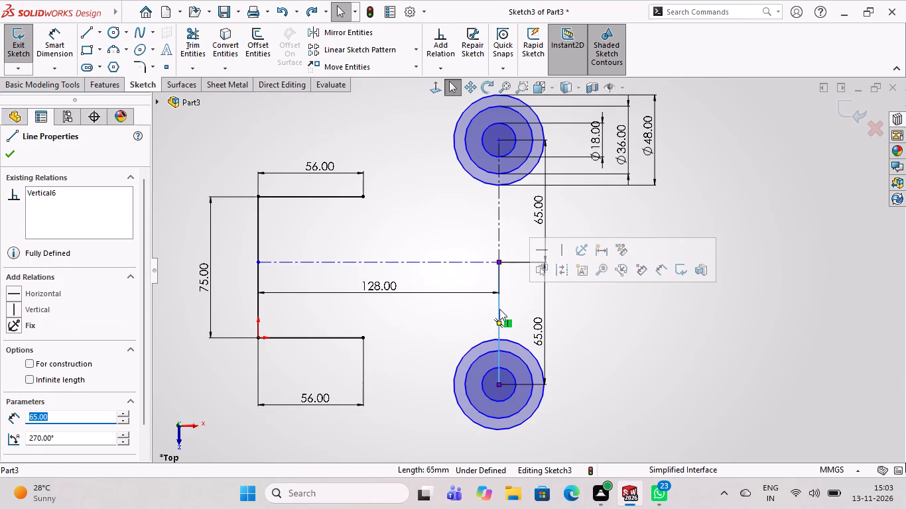
{"action": "key", "text": "Delete"}
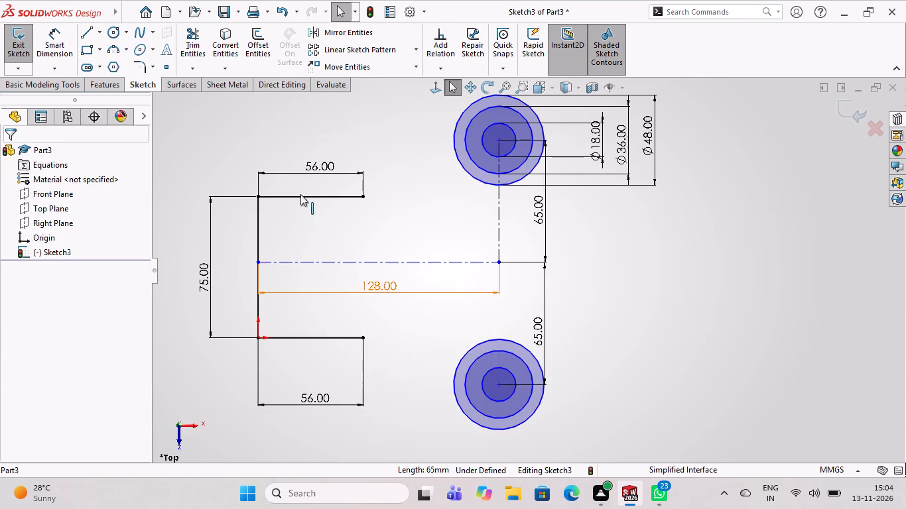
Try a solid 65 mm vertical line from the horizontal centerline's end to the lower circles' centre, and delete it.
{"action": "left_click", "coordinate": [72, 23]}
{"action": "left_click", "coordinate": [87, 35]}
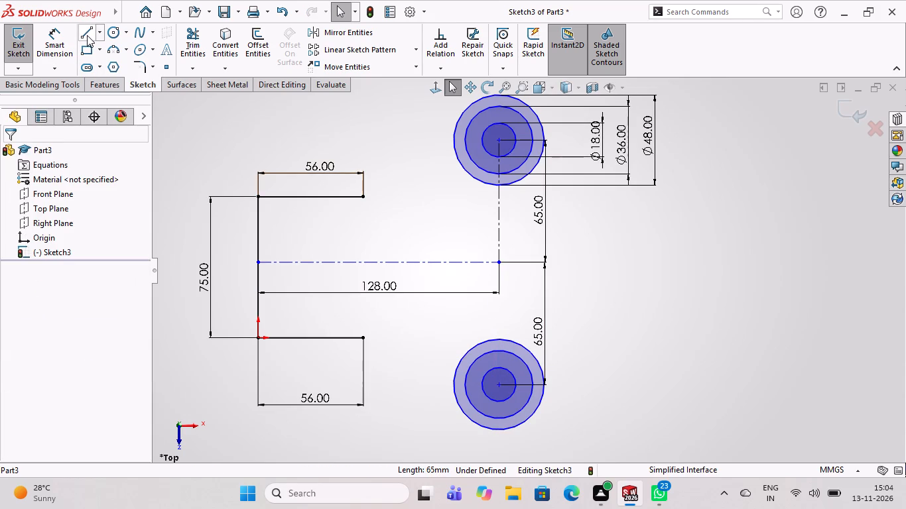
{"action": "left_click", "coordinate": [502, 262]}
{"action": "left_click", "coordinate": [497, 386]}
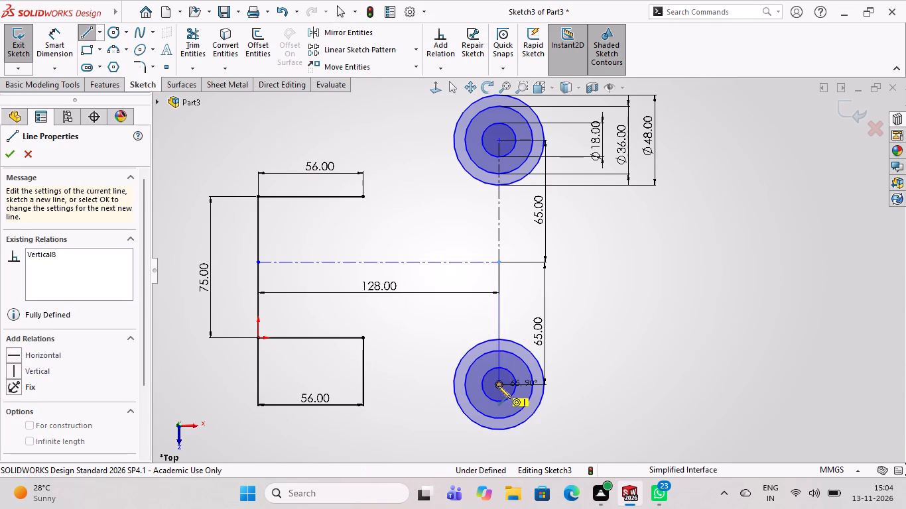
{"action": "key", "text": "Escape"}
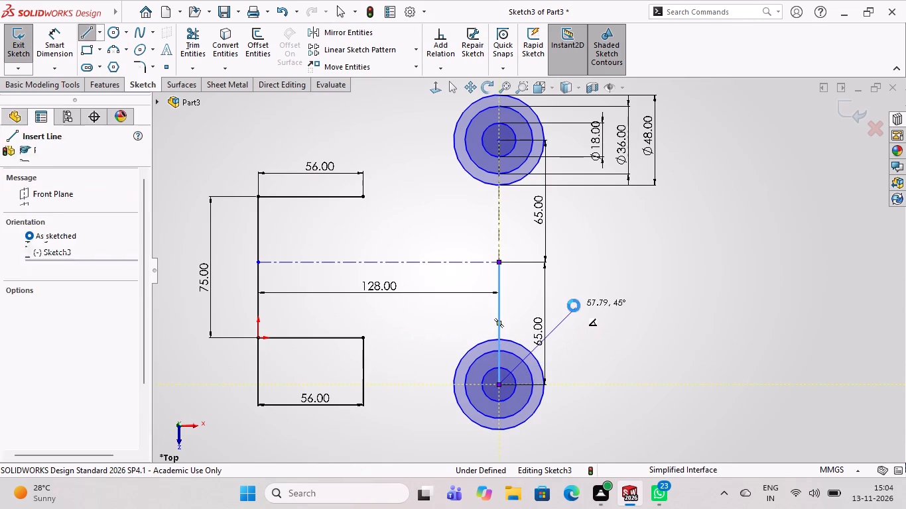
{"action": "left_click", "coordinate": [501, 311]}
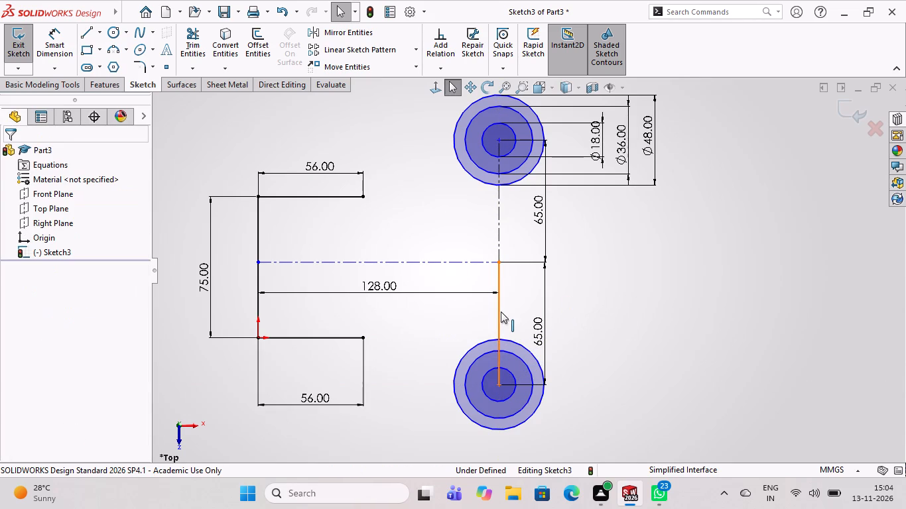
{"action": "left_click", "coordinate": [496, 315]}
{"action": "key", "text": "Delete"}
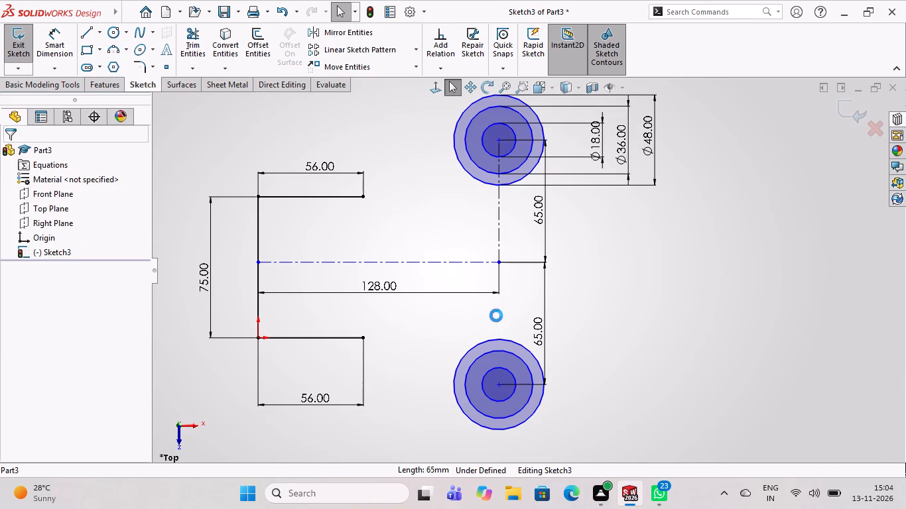
Draw a 65 mm vertical centerline from the horizontal centerline's end to the centre of the lower circle set.
{"action": "left_click", "coordinate": [100, 30]}
{"action": "left_click", "coordinate": [96, 65]}
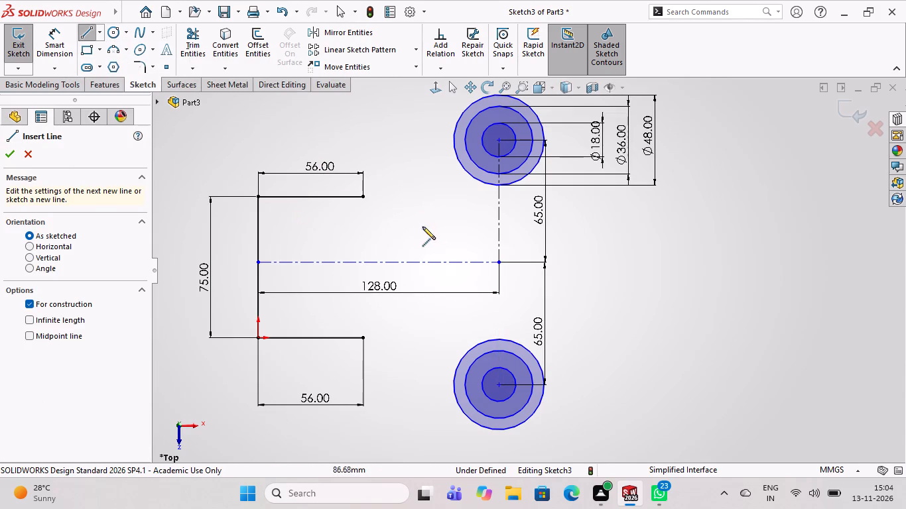
{"action": "left_click", "coordinate": [498, 264]}
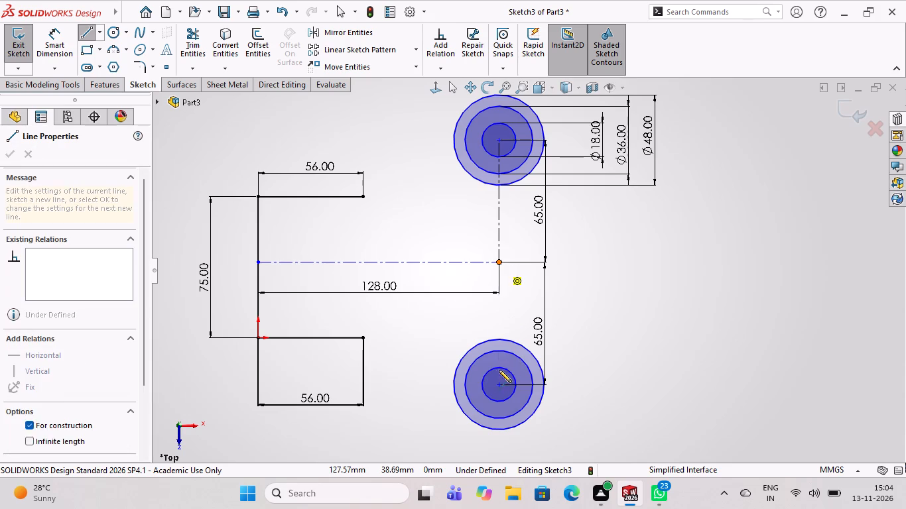
{"action": "left_click", "coordinate": [500, 385]}
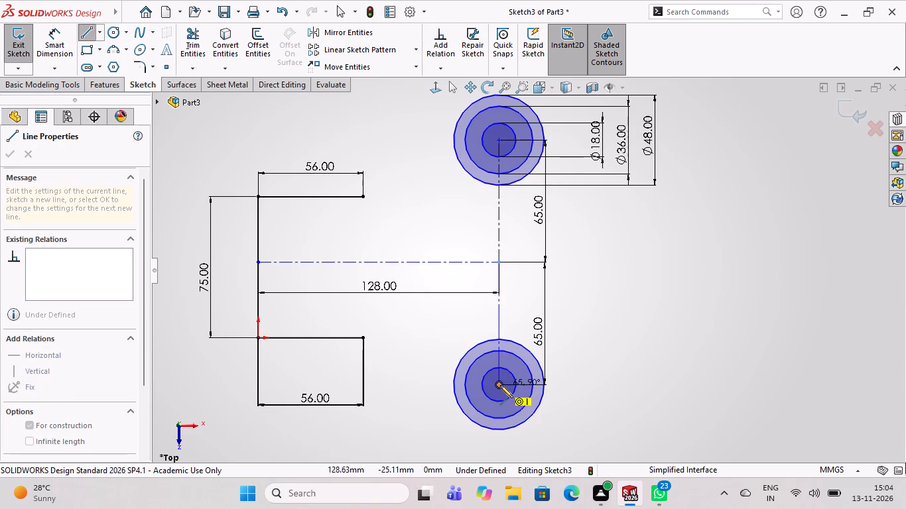
{"action": "key", "text": "Escape"}
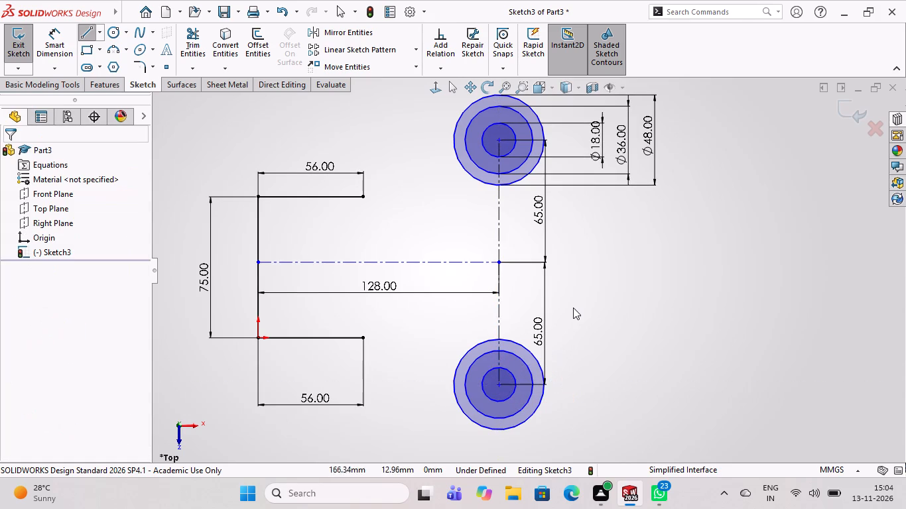
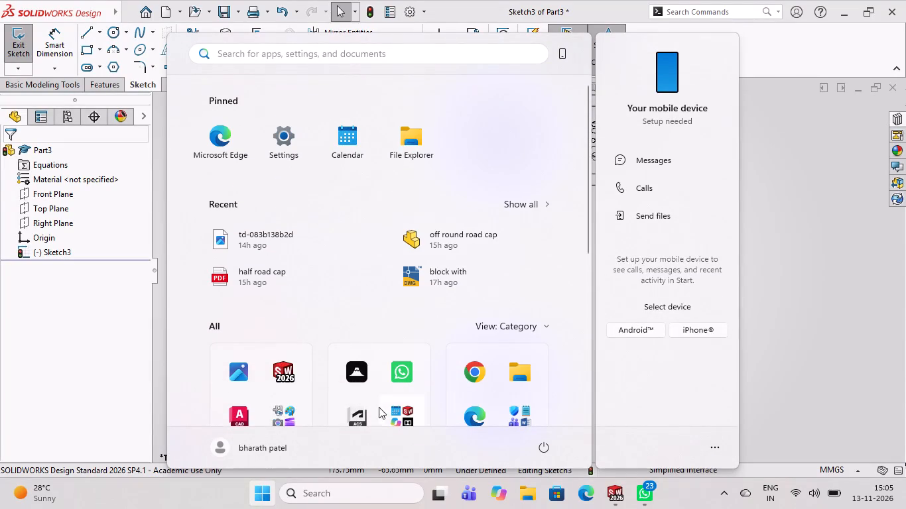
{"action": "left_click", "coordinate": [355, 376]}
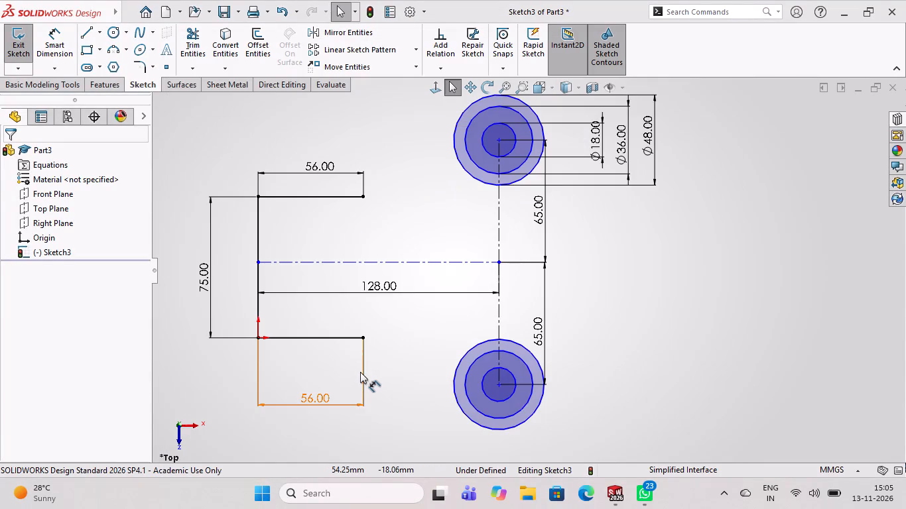
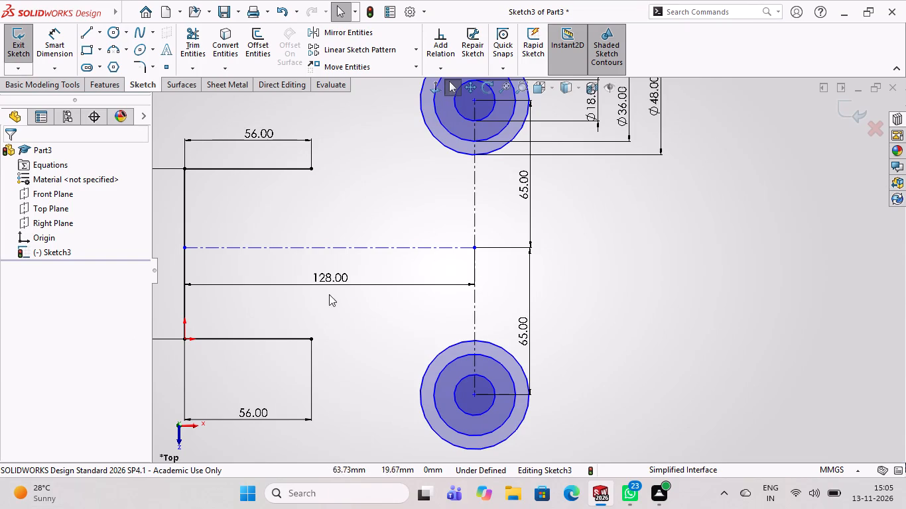
Sketch three concentric circles at the midpoint of the vertical centerline, the inner two about 17 mm and 30 mm in diameter.
{"action": "left_click", "coordinate": [118, 35]}
{"action": "left_click", "coordinate": [474, 246]}
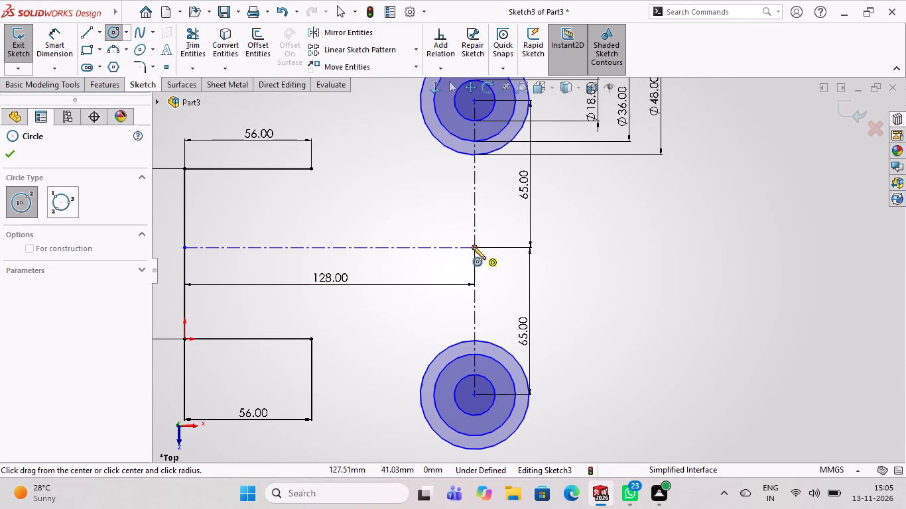
{"action": "left_click", "coordinate": [489, 260]}
{"action": "left_click", "coordinate": [472, 247]}
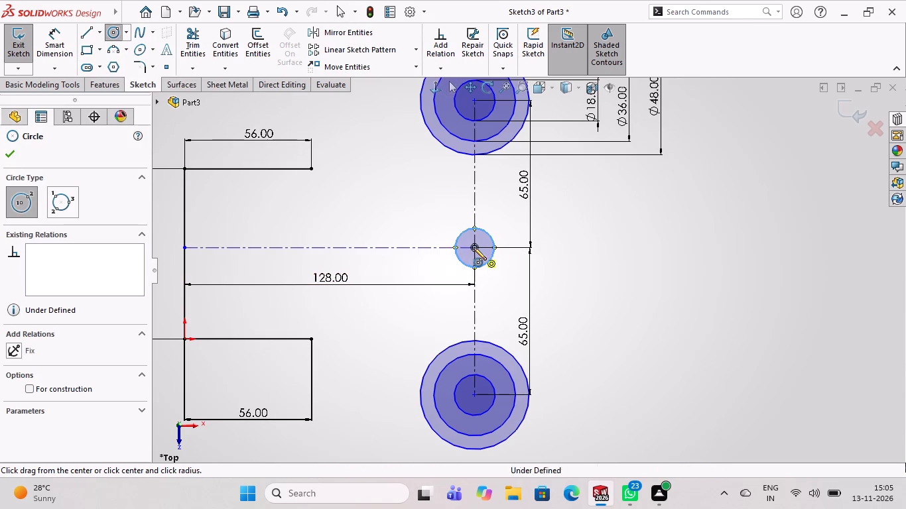
{"action": "left_click", "coordinate": [503, 267]}
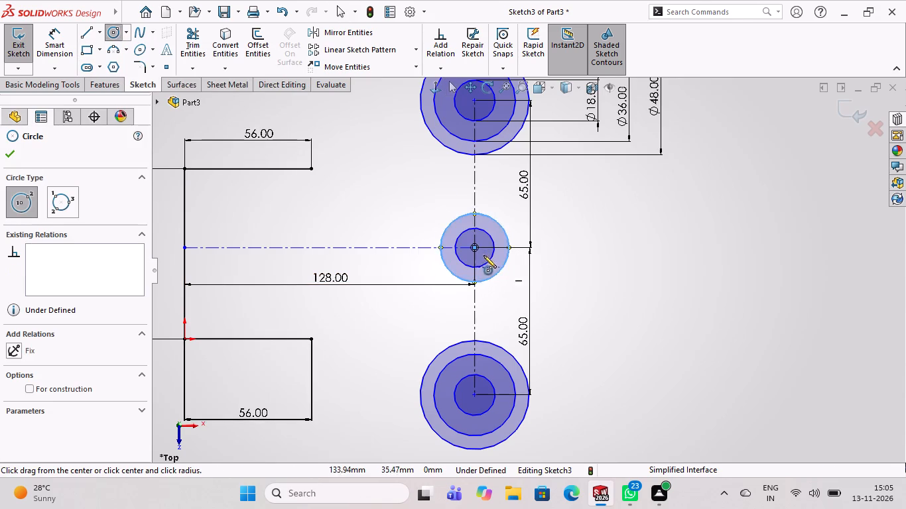
{"action": "left_click", "coordinate": [476, 248]}
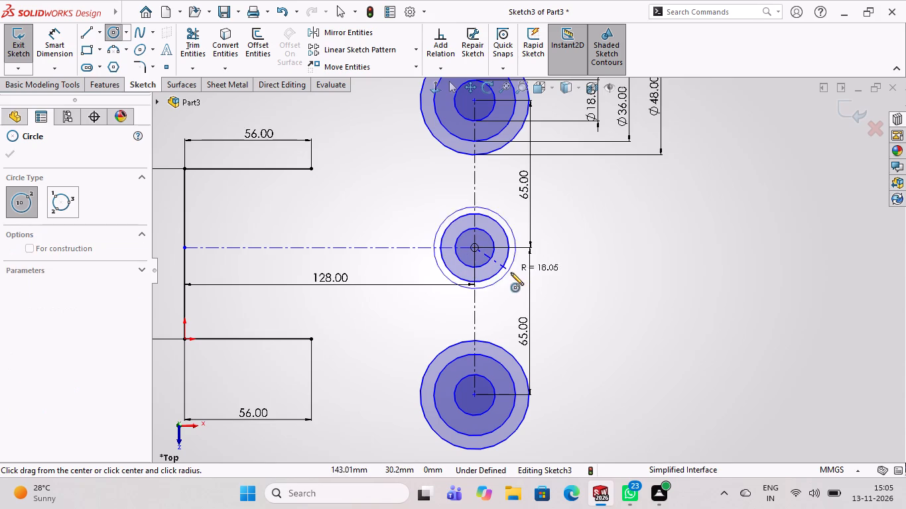
{"action": "left_click", "coordinate": [519, 277]}
{"action": "key", "text": "Escape"}
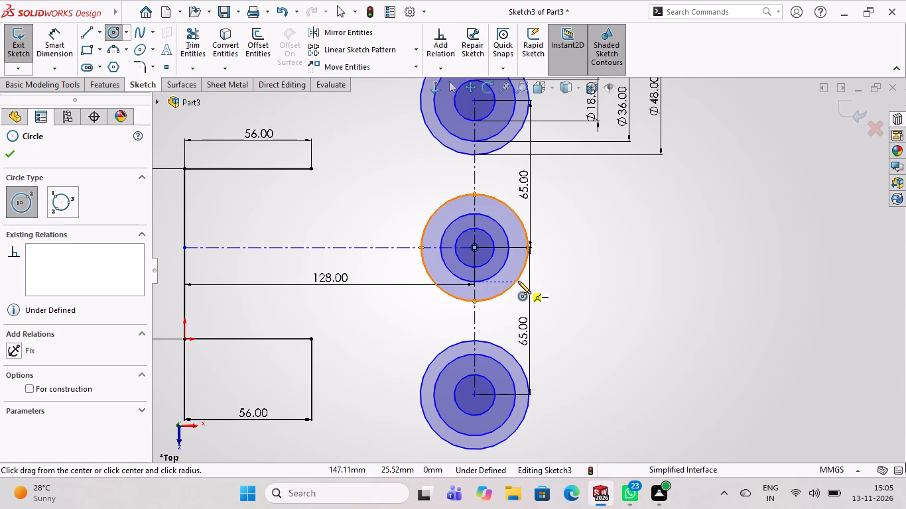
Dimension the diameter of the innermost of the three middle circles.
{"action": "left_click", "coordinate": [493, 246]}
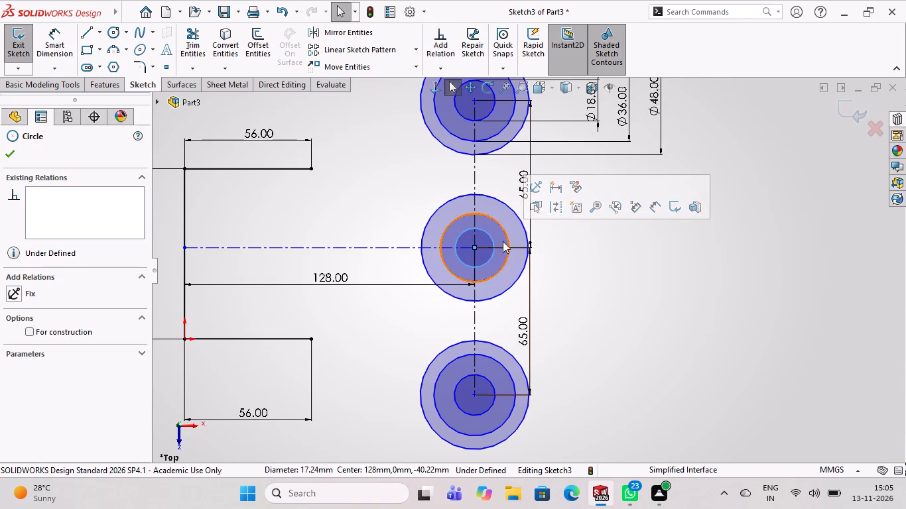
{"action": "left_click", "coordinate": [74, 42]}
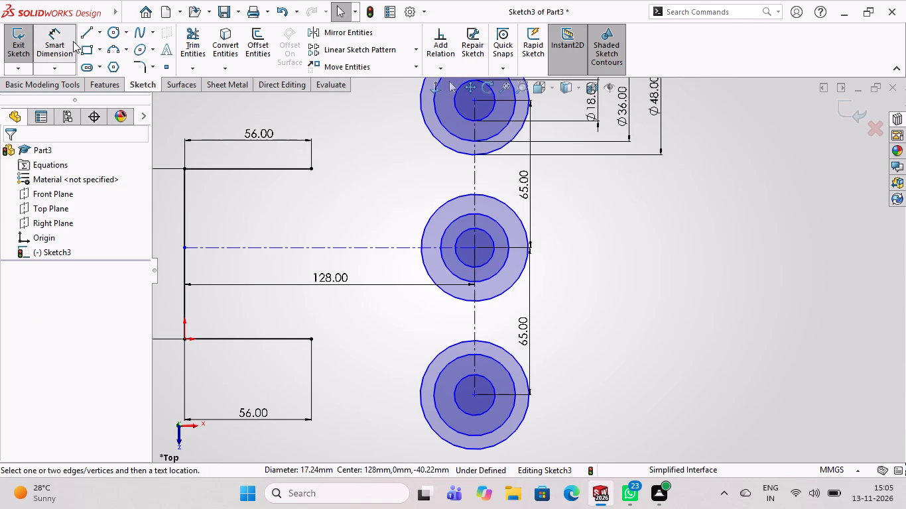
{"action": "left_click", "coordinate": [489, 237]}
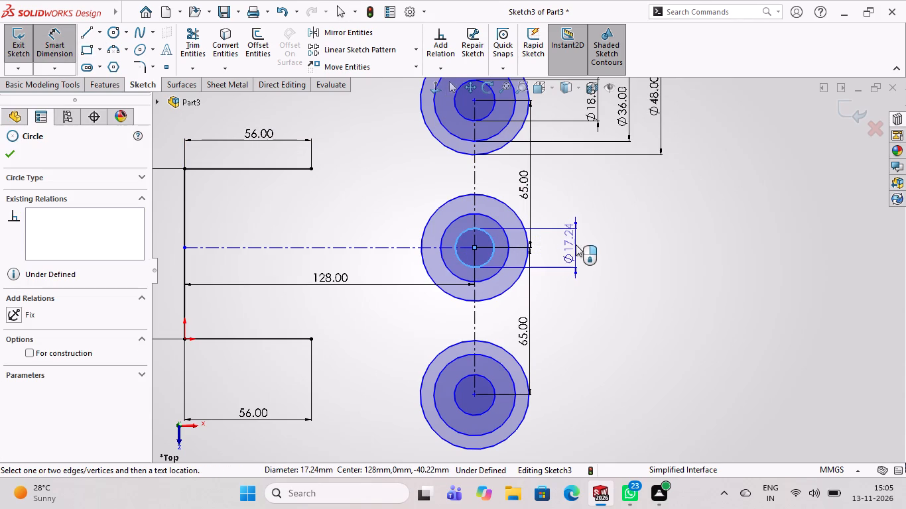
{"action": "left_click", "coordinate": [577, 248]}
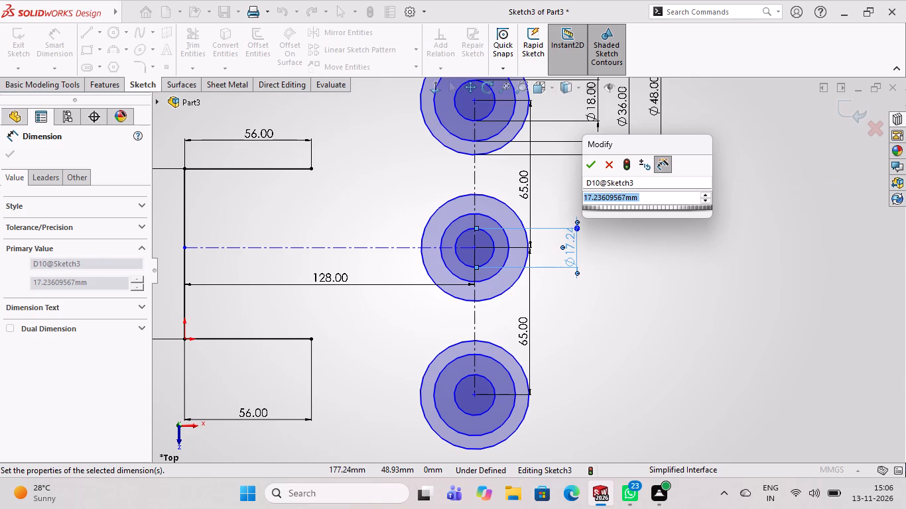
{"action": "key", "text": "Escape"}
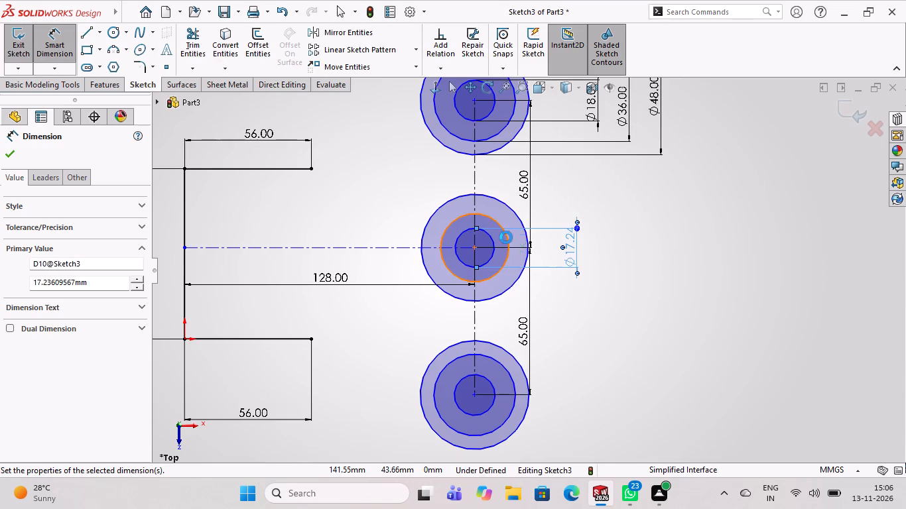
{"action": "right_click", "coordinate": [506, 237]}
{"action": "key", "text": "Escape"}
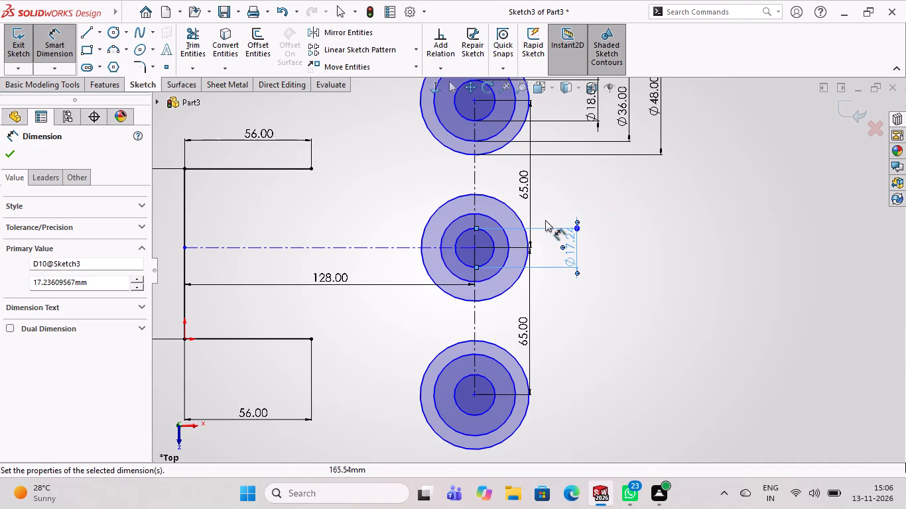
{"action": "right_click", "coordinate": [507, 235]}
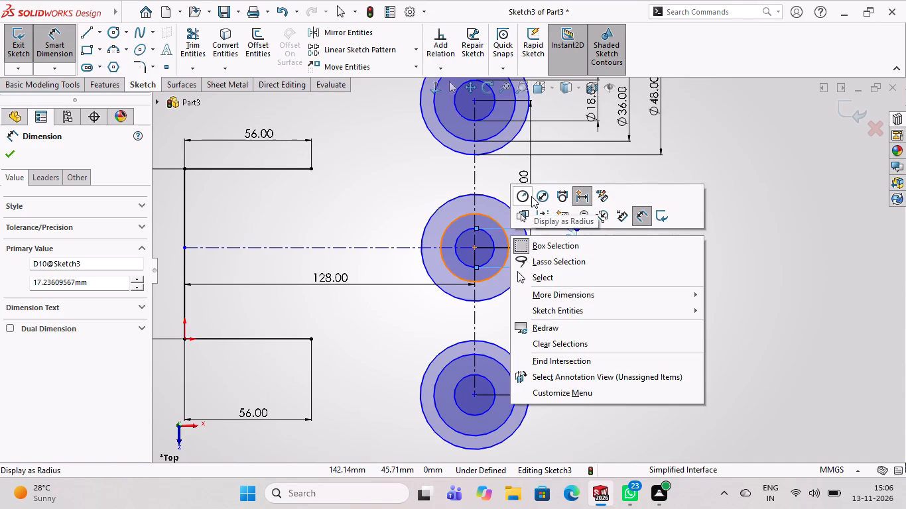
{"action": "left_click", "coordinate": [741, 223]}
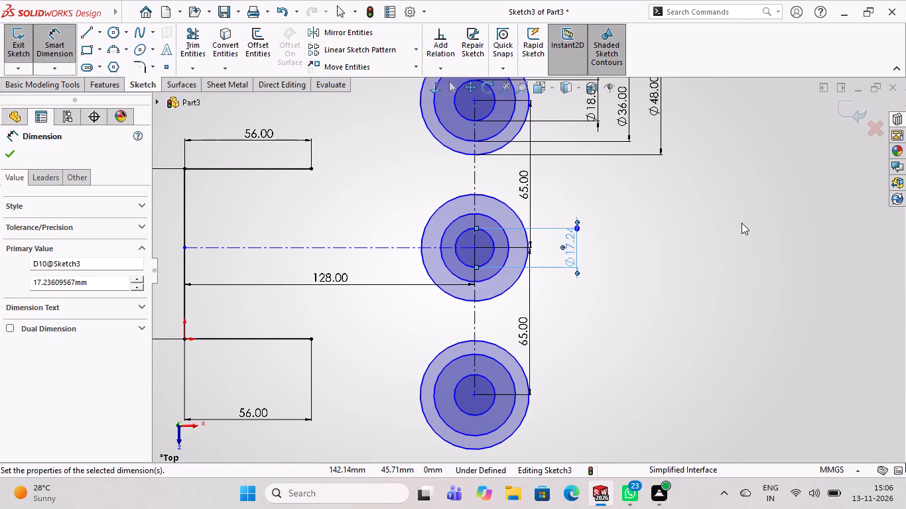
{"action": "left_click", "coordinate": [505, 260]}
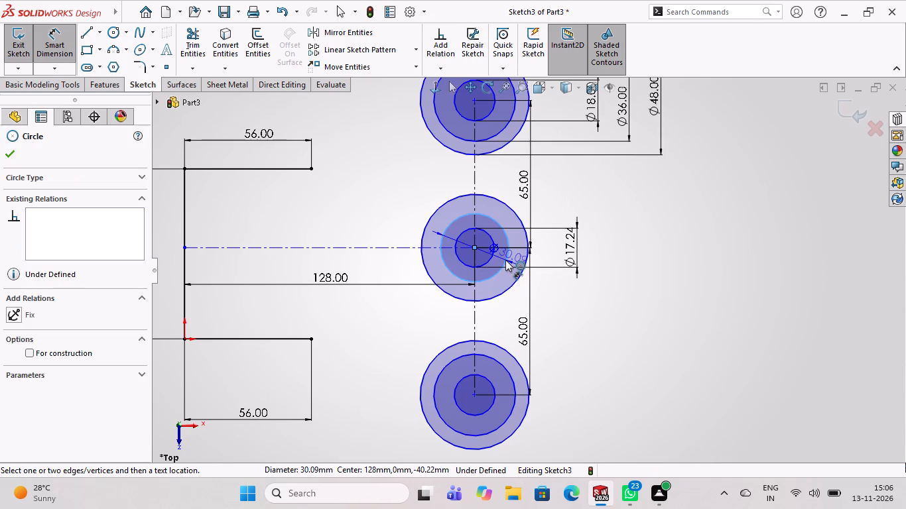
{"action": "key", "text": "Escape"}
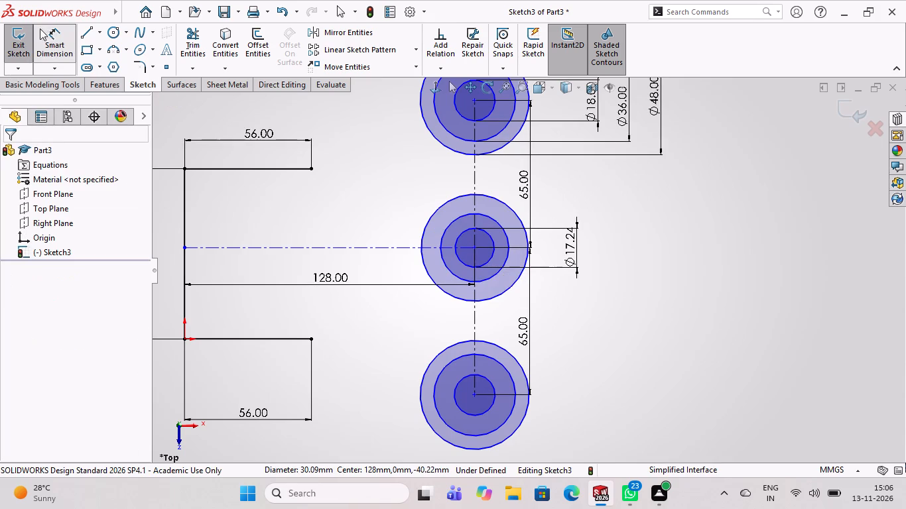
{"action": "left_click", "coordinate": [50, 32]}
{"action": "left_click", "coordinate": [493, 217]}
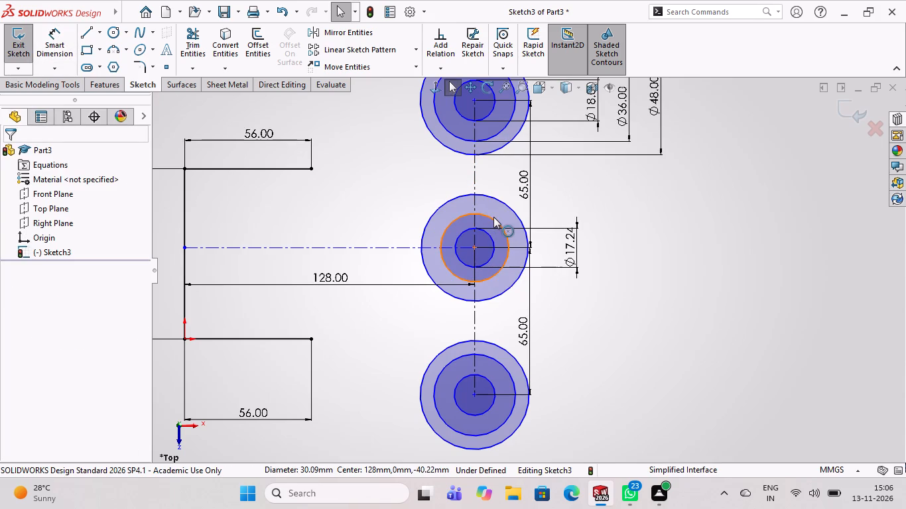
Delete the intermediate and outer circles of the middle concentric set, keeping only the dimensioned inner circle.
{"action": "left_click", "coordinate": [493, 219]}
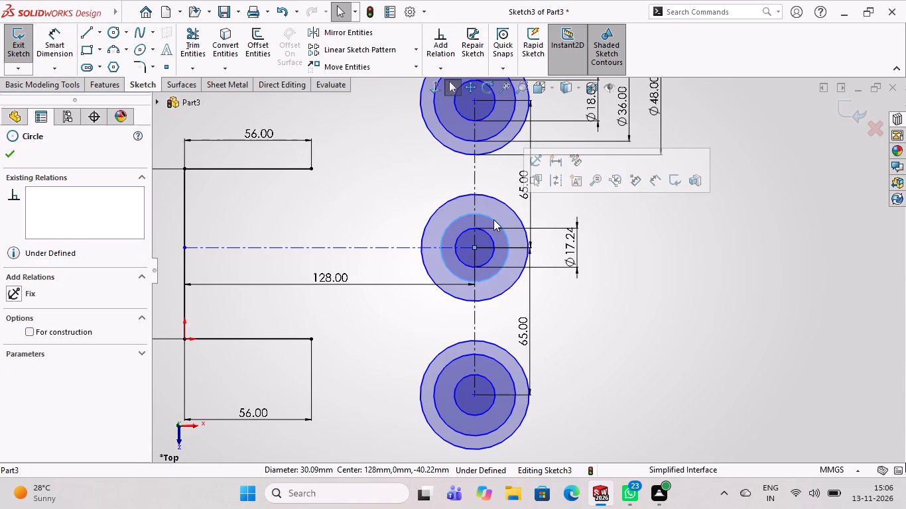
{"action": "left_click", "coordinate": [490, 215]}
{"action": "right_click", "coordinate": [490, 215]}
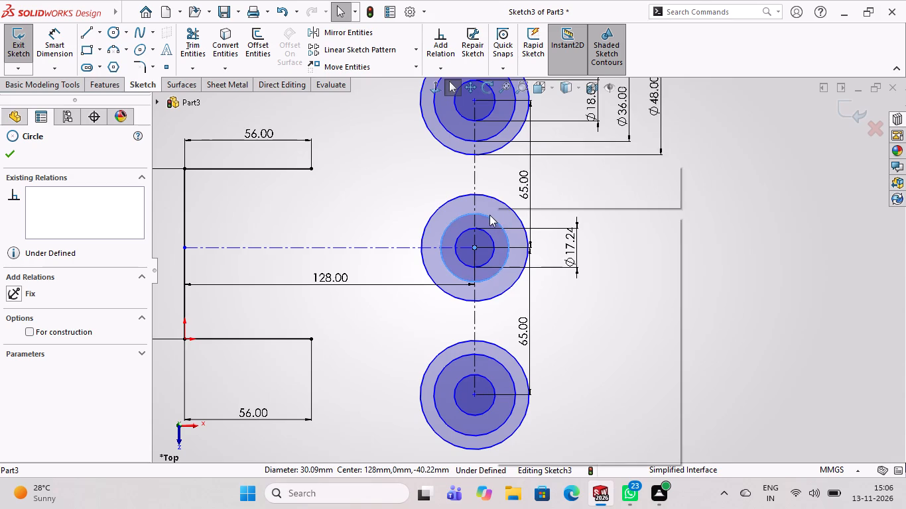
{"action": "left_click", "coordinate": [509, 420]}
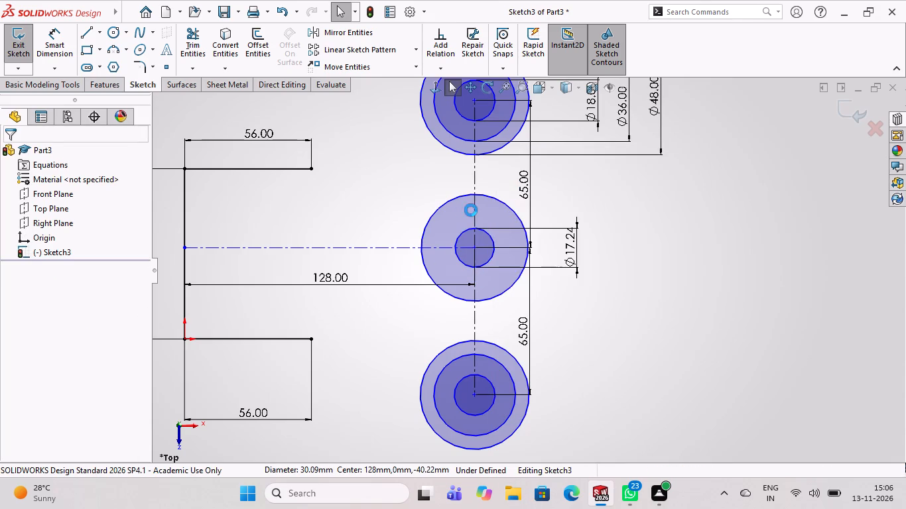
{"action": "right_click", "coordinate": [489, 197]}
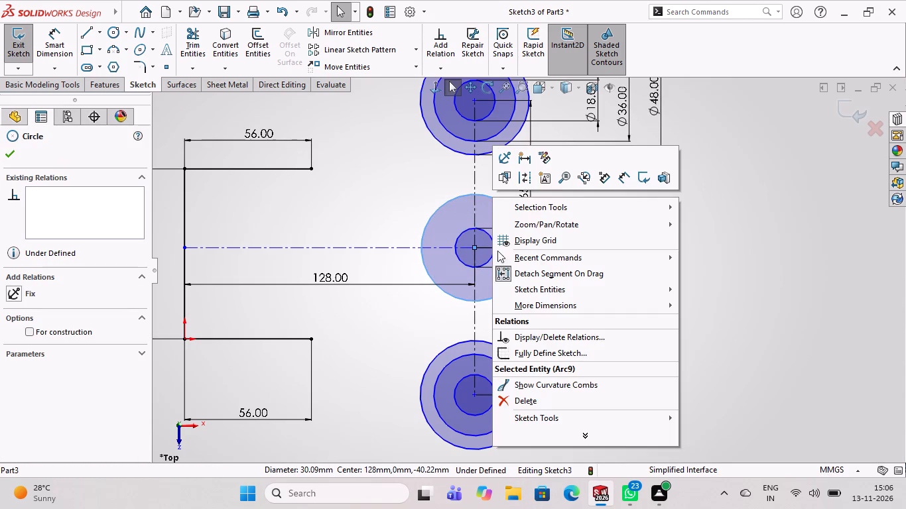
{"action": "left_click", "coordinate": [526, 399]}
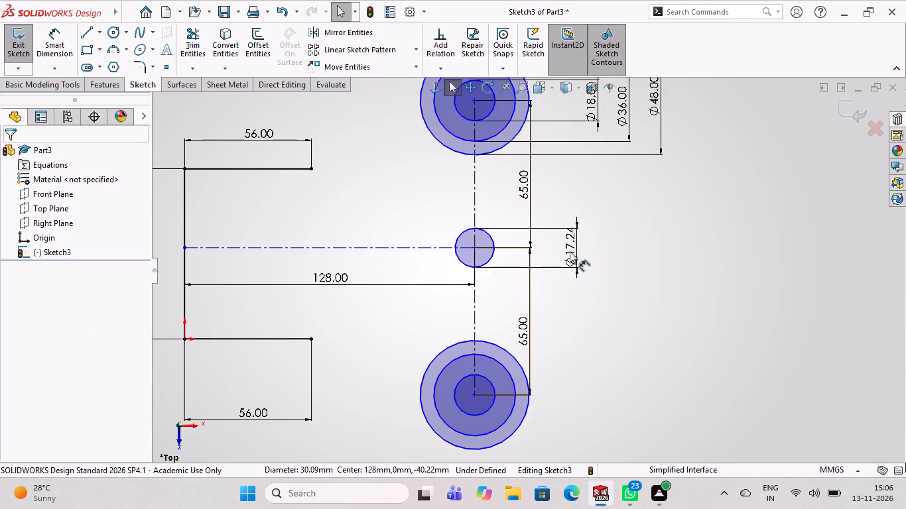
Set the middle circle's diameter to 45+45, giving 90 mm.
{"action": "left_click", "coordinate": [576, 252]}
{"action": "double_click", "coordinate": [572, 252]}
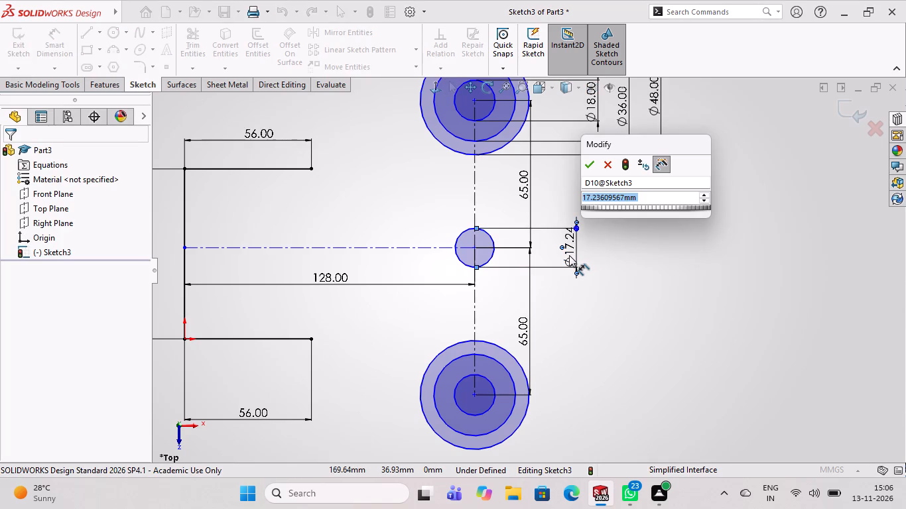
{"action": "left_click_drag", "start_coordinate": [649, 192], "coordinate": [559, 201]}
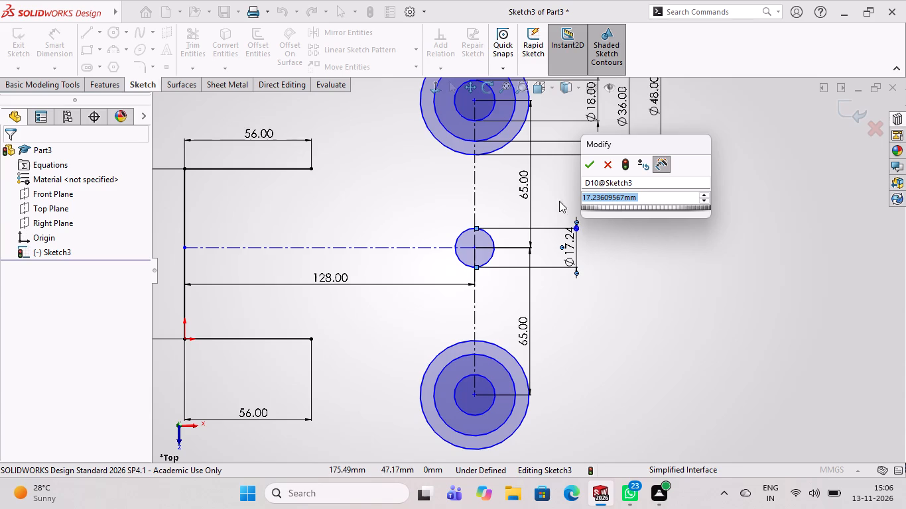
{"action": "left_click_drag", "start_coordinate": [559, 201], "coordinate": [524, 201]}
{"action": "key", "text": "4"}
{"action": "key", "text": "5"}
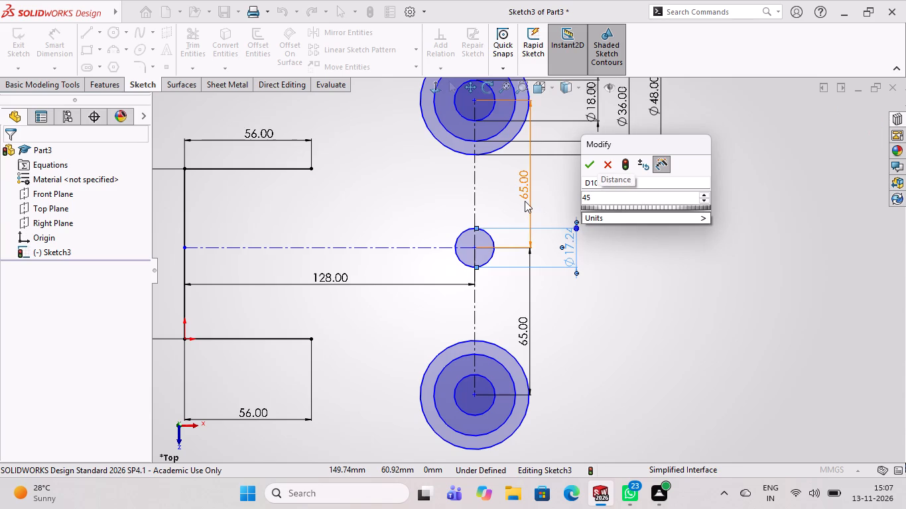
{"action": "key", "text": "shift+plus"}
{"action": "type", "text": "45"}
{"action": "key", "text": "Return"}
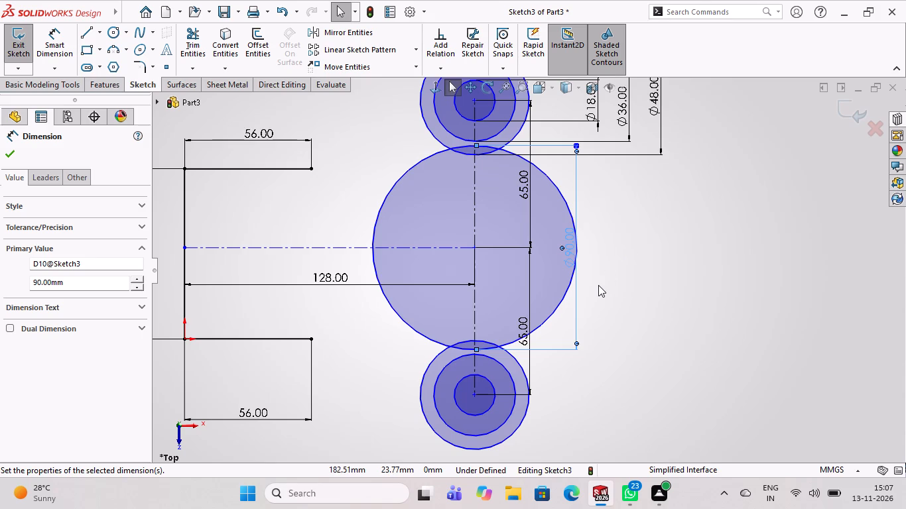
Sketch a slanted line about 77 mm long from the free end of the lower 56 mm line to the bottom set's outer circle.
{"action": "scroll", "coordinate": [602, 286], "scroll_direction": "down", "scroll_amount": 2}
{"action": "scroll", "coordinate": [602, 286], "scroll_direction": "up", "scroll_amount": 4}
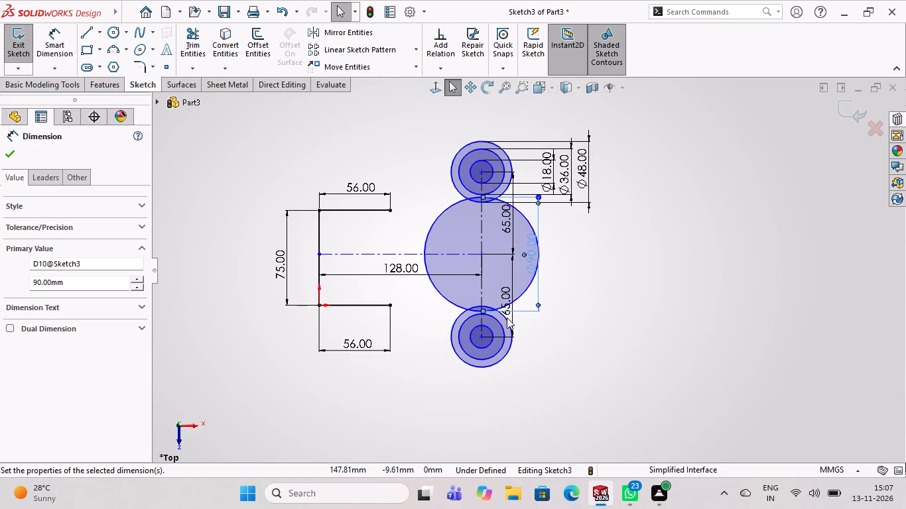
{"action": "scroll", "coordinate": [359, 218], "scroll_direction": "up", "scroll_amount": 2}
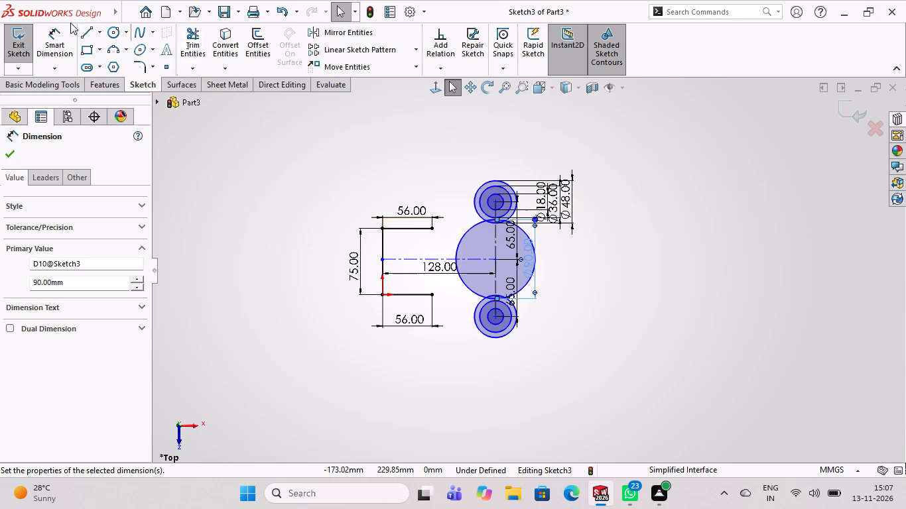
{"action": "left_click", "coordinate": [84, 34]}
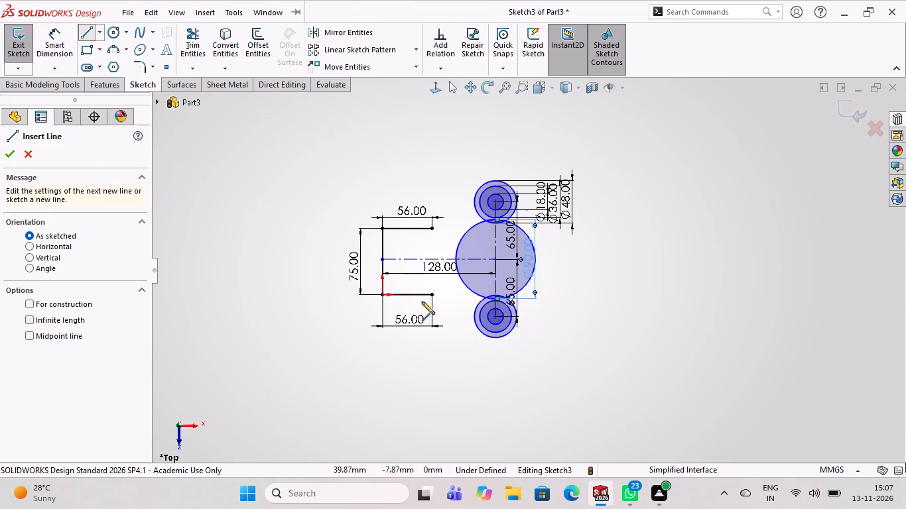
{"action": "left_click", "coordinate": [431, 296]}
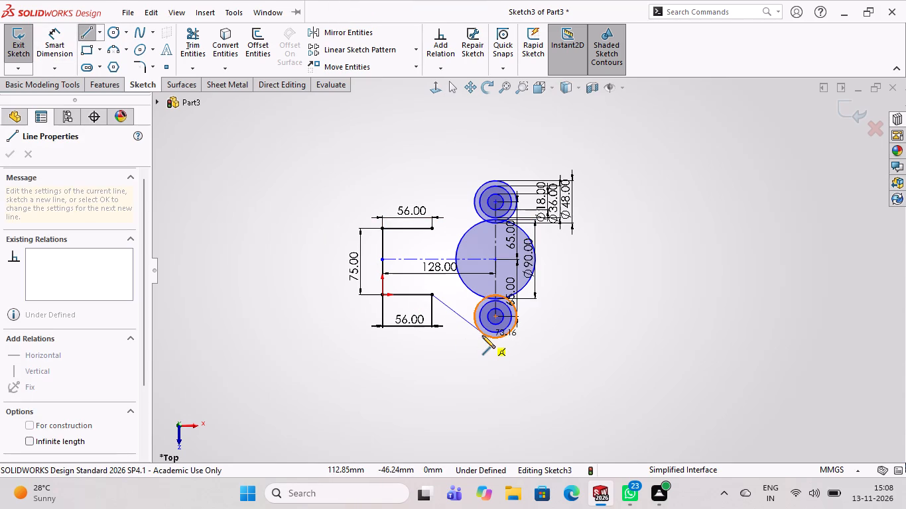
{"action": "scroll", "coordinate": [482, 335], "scroll_direction": "down", "scroll_amount": 8}
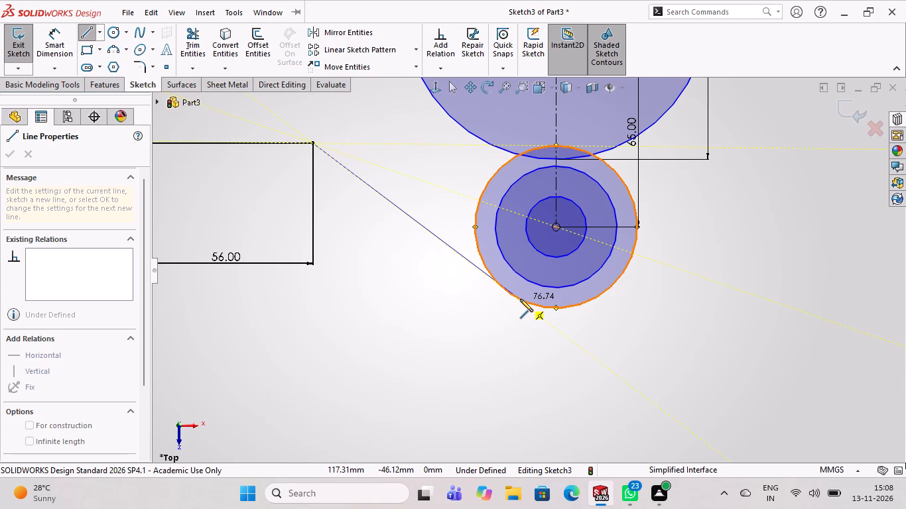
{"action": "left_click", "coordinate": [520, 299], "text": "ctrl"}
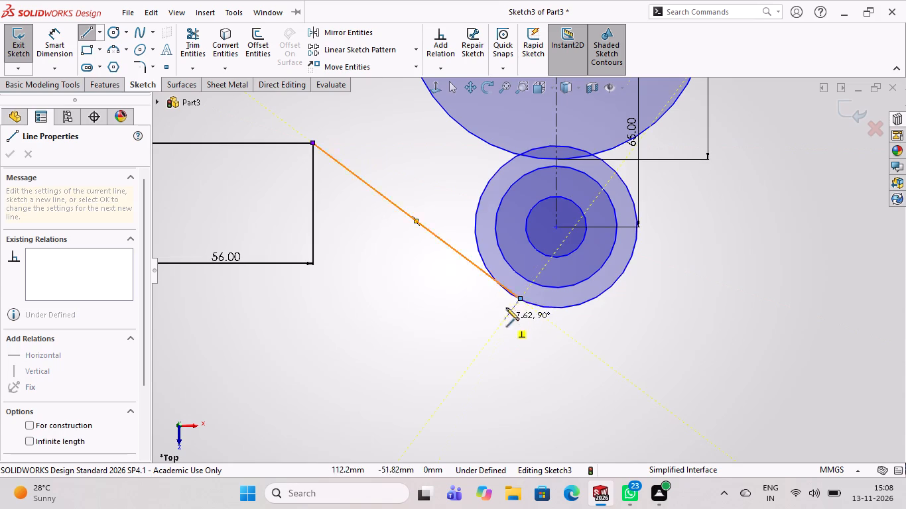
{"action": "key", "text": "Escape"}
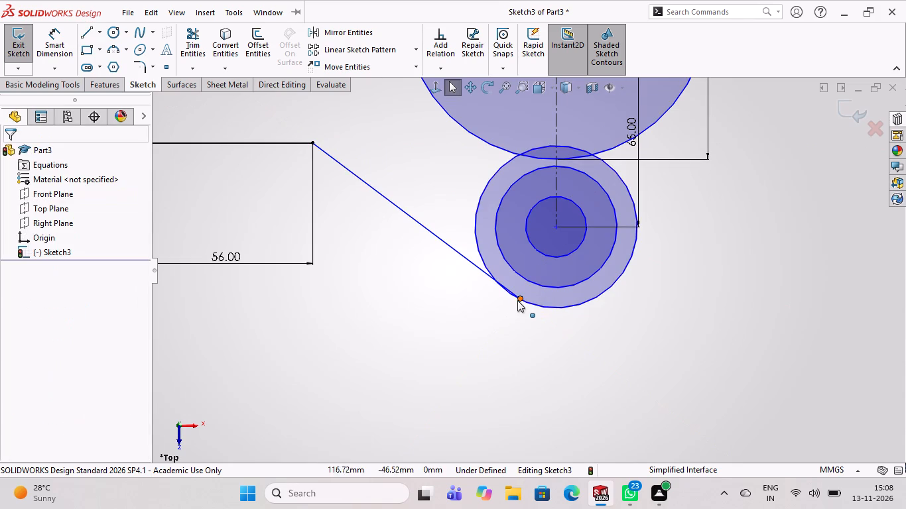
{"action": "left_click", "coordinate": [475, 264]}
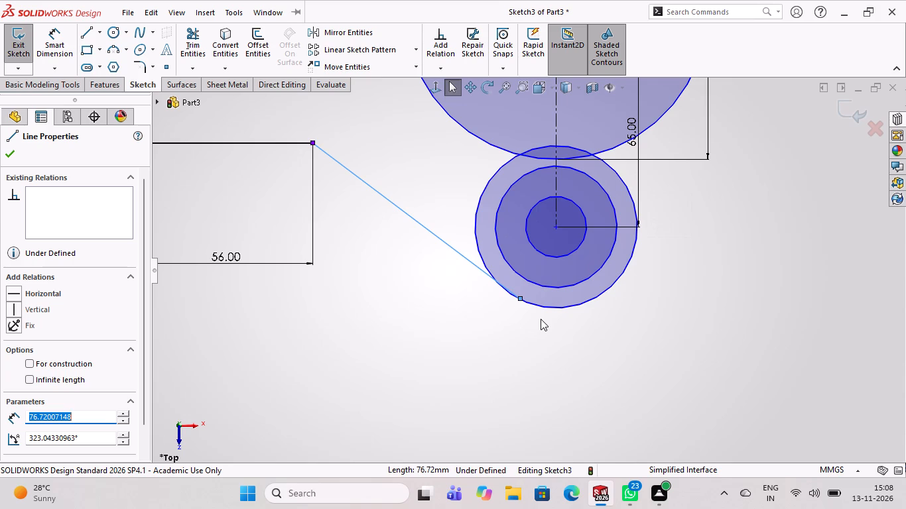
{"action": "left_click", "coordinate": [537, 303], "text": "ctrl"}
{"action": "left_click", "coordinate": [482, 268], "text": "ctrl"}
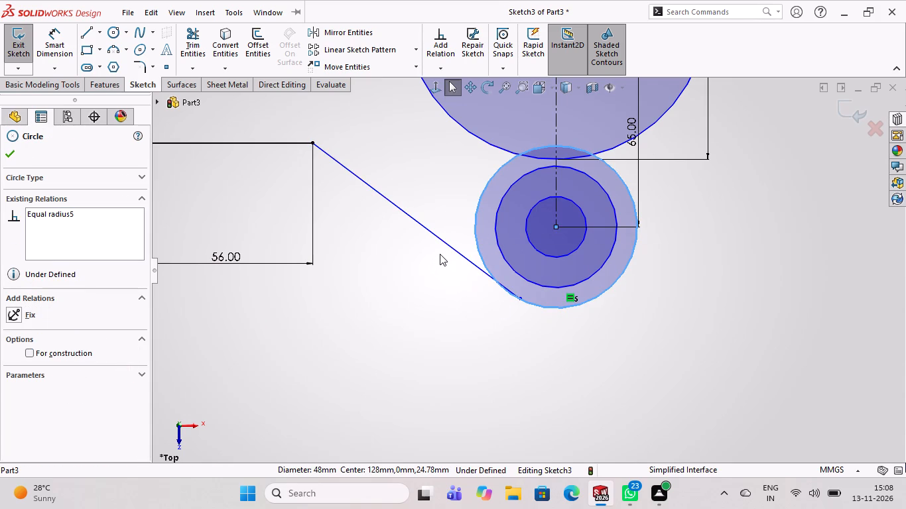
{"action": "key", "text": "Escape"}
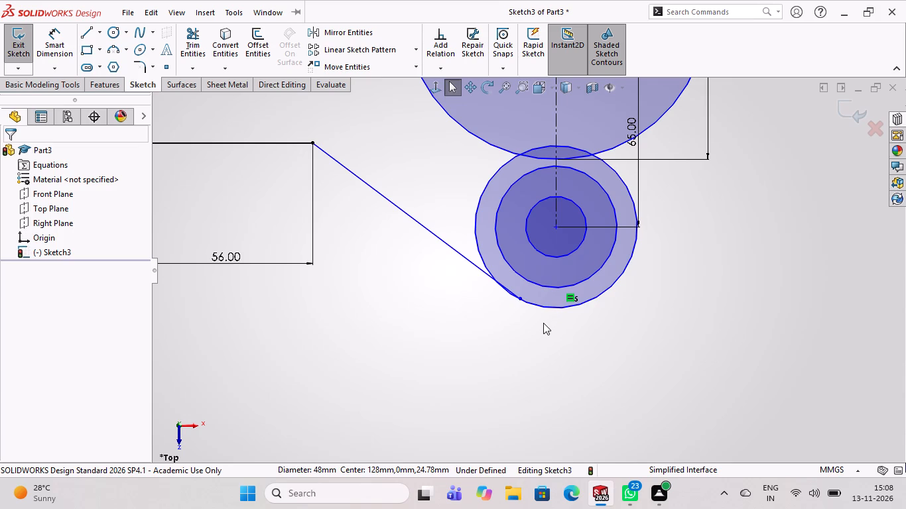
Make the lower slanted line tangent to the bottom set's outer circle.
{"action": "left_click", "coordinate": [535, 304]}
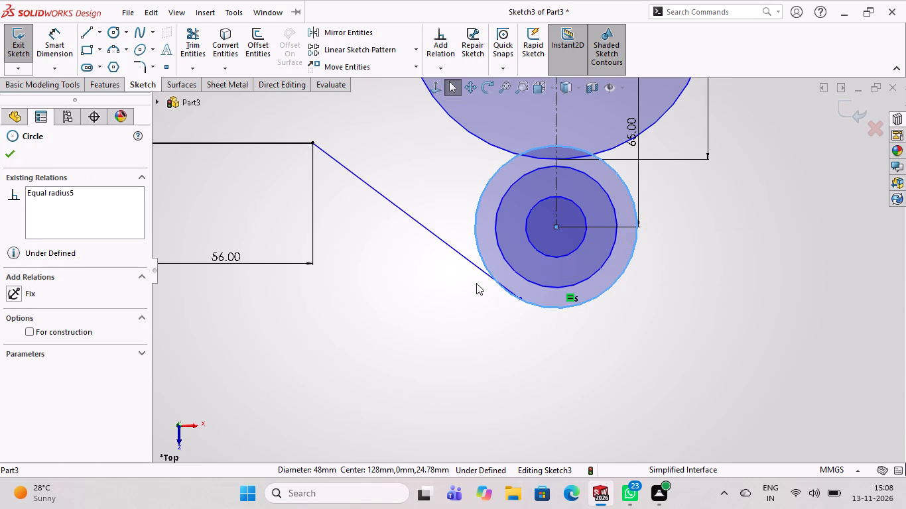
{"action": "left_click", "coordinate": [474, 265], "text": "ctrl"}
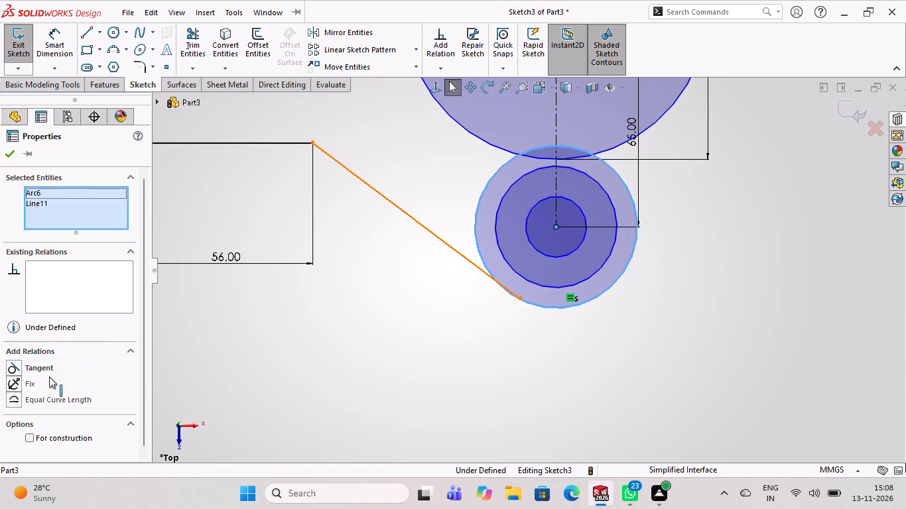
{"action": "scroll", "coordinate": [54, 381], "scroll_direction": "down", "scroll_amount": 3, "text": "ctrl"}
{"action": "left_click", "coordinate": [34, 374], "text": "ctrl"}
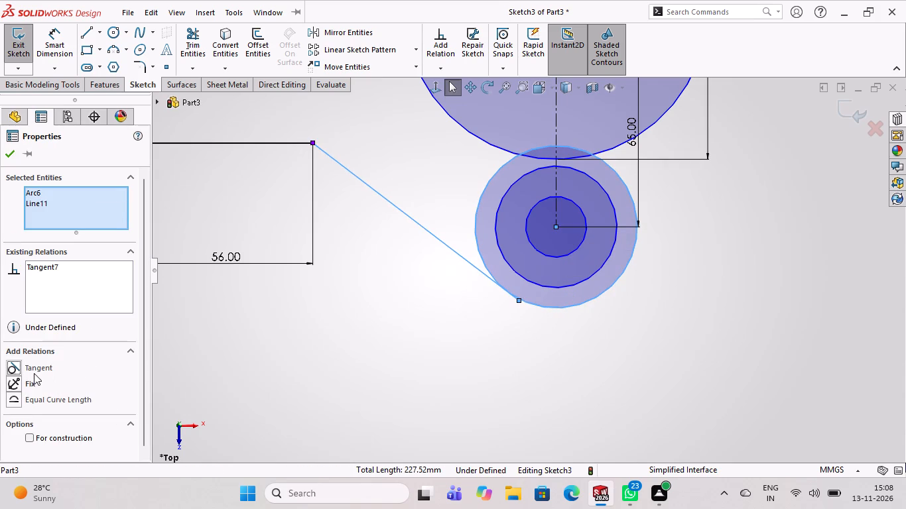
{"action": "scroll", "coordinate": [458, 388], "scroll_direction": "up", "scroll_amount": 1}
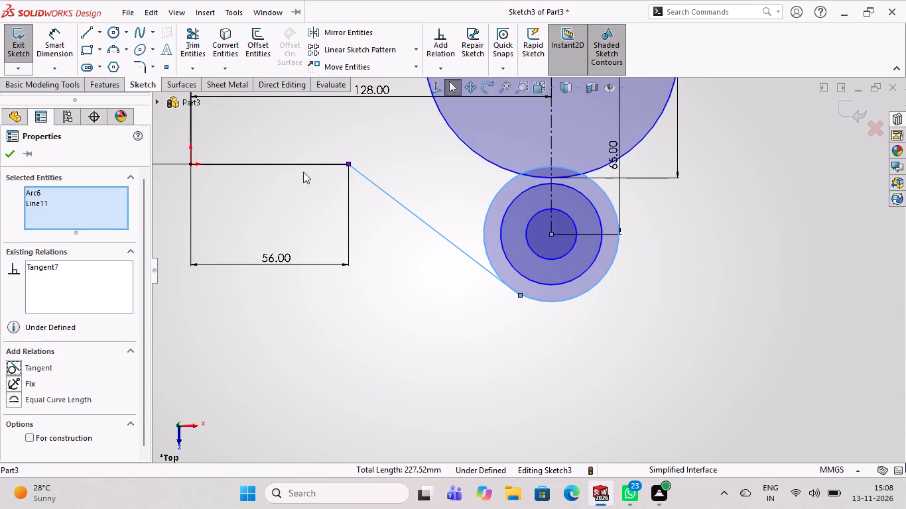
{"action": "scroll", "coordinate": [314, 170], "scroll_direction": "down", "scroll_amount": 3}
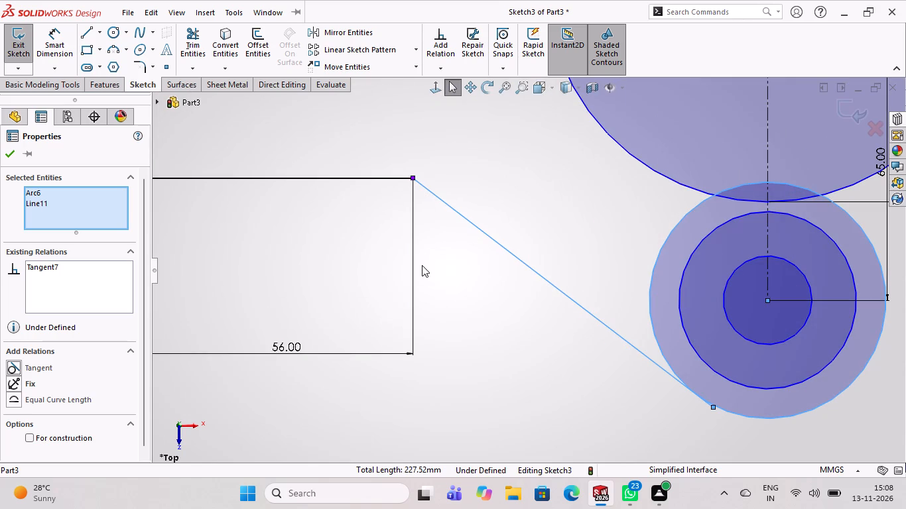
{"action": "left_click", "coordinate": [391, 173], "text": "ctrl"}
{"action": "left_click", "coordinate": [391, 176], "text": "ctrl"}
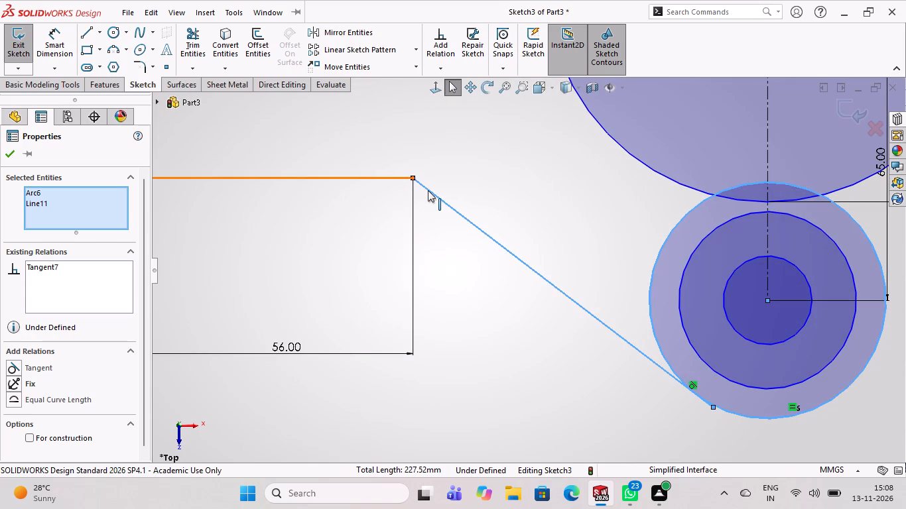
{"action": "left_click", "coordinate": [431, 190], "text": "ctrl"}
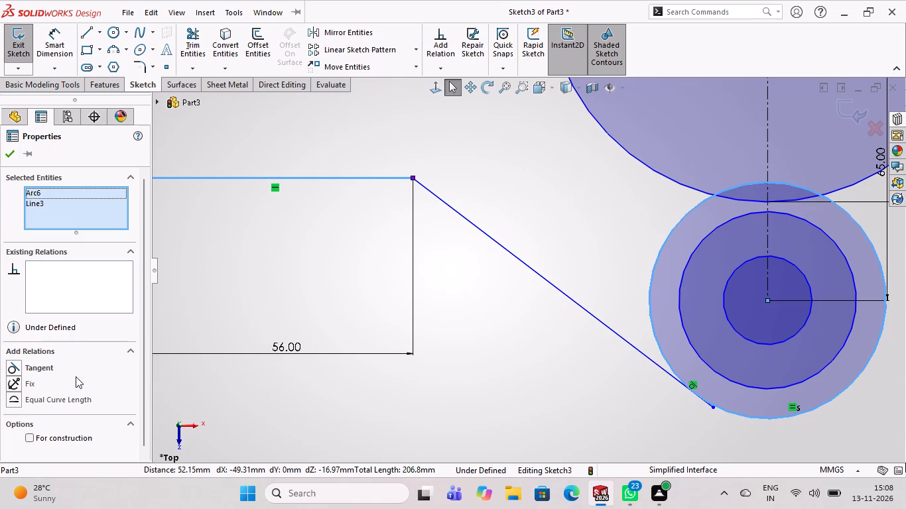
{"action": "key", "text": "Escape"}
Sketch a slanted line about 77 mm long from the free end of the upper 56 mm line to the top set's outer circle.
{"action": "scroll", "coordinate": [320, 341], "scroll_direction": "up", "scroll_amount": 4}
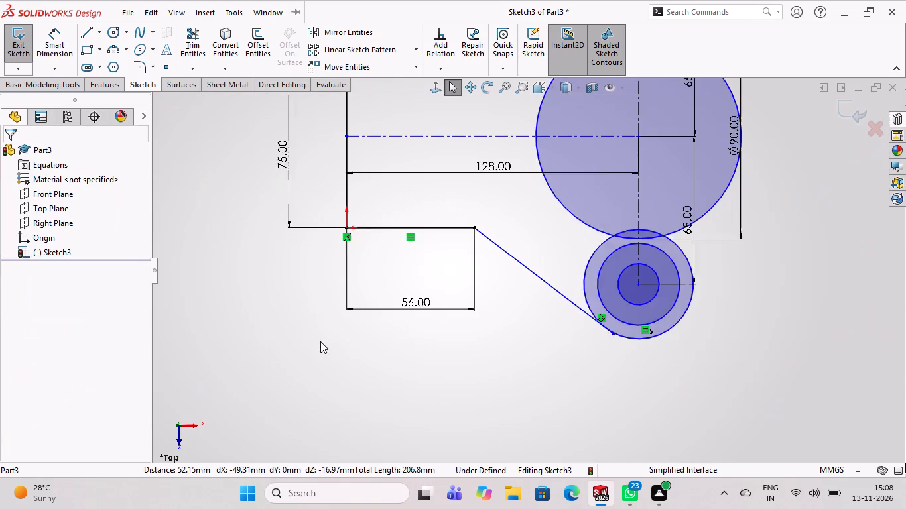
{"action": "scroll", "coordinate": [320, 341], "scroll_direction": "up", "scroll_amount": 4}
{"action": "scroll", "coordinate": [580, 124], "scroll_direction": "down", "scroll_amount": 2}
{"action": "scroll", "coordinate": [507, 163], "scroll_direction": "down", "scroll_amount": 1}
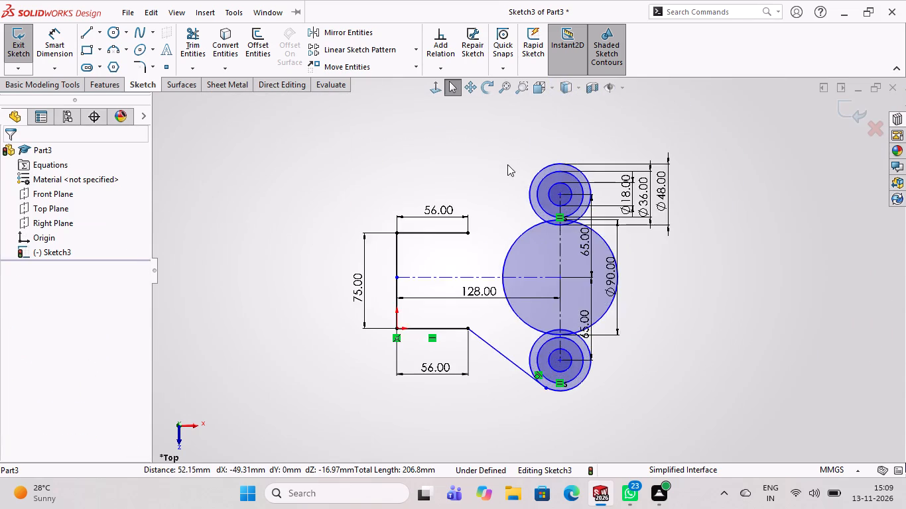
{"action": "scroll", "coordinate": [507, 164], "scroll_direction": "down", "scroll_amount": 1}
{"action": "left_click", "coordinate": [82, 27]}
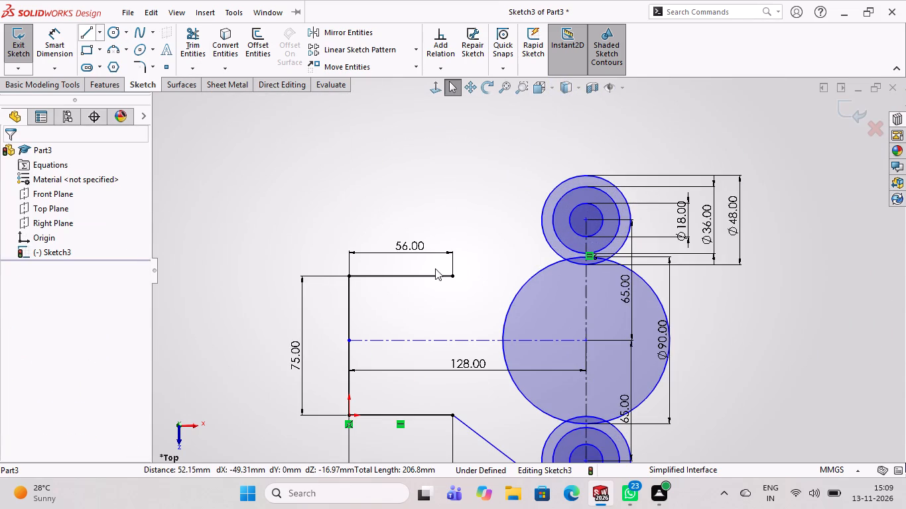
{"action": "left_click", "coordinate": [450, 276]}
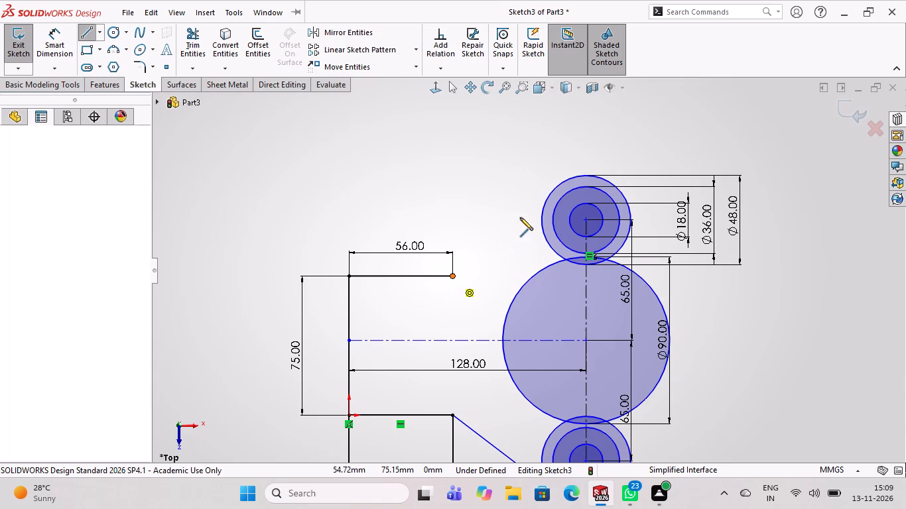
{"action": "left_click", "coordinate": [561, 182]}
{"action": "key", "text": "Escape"}
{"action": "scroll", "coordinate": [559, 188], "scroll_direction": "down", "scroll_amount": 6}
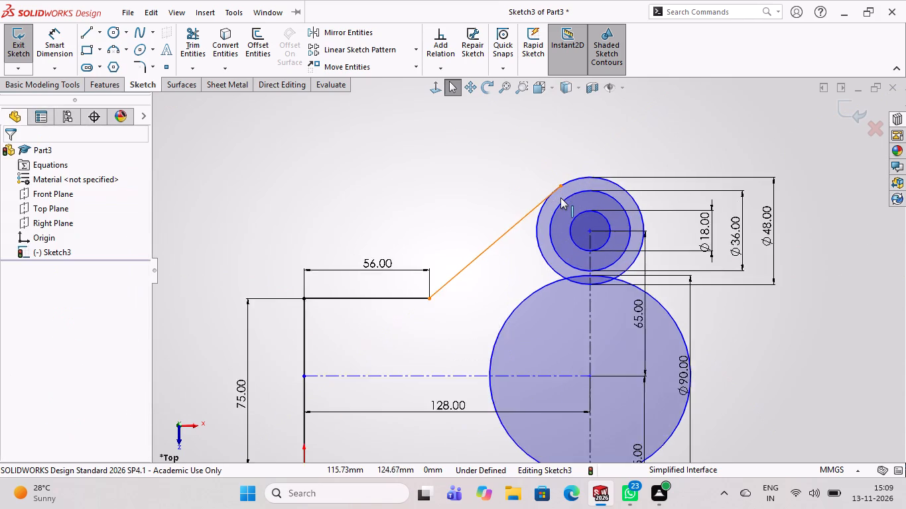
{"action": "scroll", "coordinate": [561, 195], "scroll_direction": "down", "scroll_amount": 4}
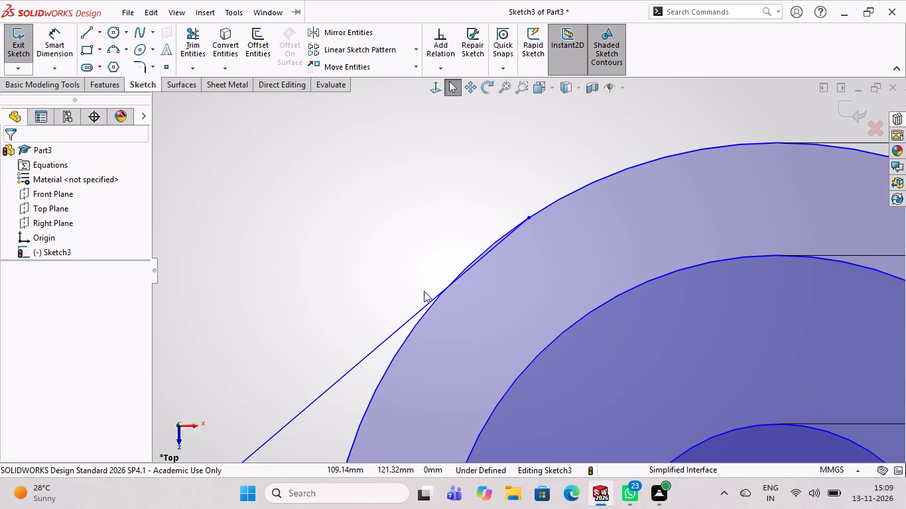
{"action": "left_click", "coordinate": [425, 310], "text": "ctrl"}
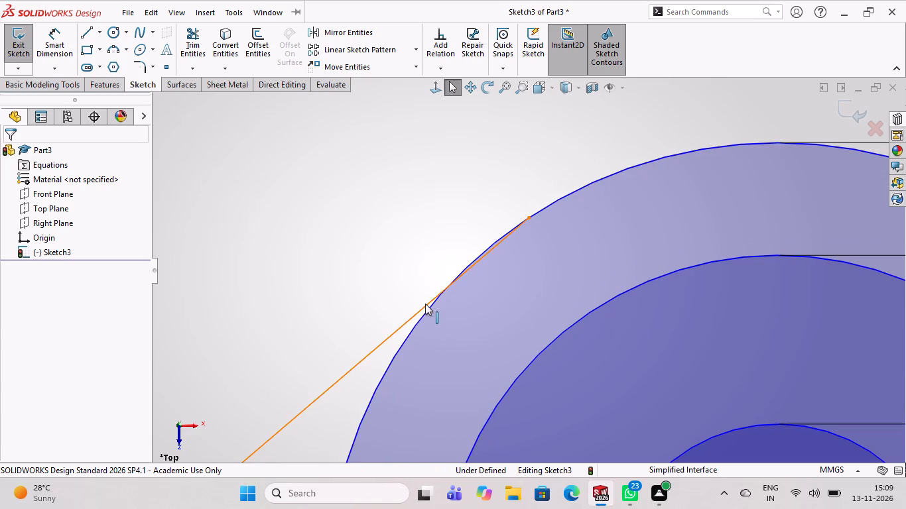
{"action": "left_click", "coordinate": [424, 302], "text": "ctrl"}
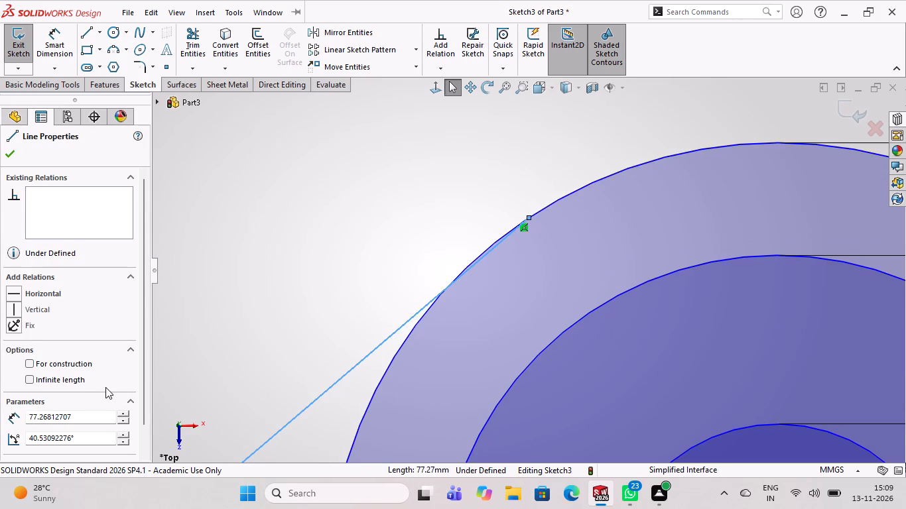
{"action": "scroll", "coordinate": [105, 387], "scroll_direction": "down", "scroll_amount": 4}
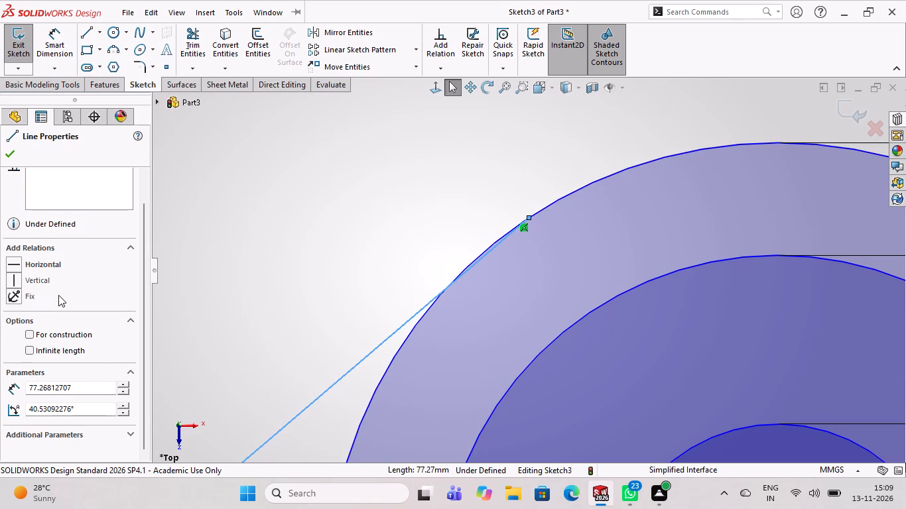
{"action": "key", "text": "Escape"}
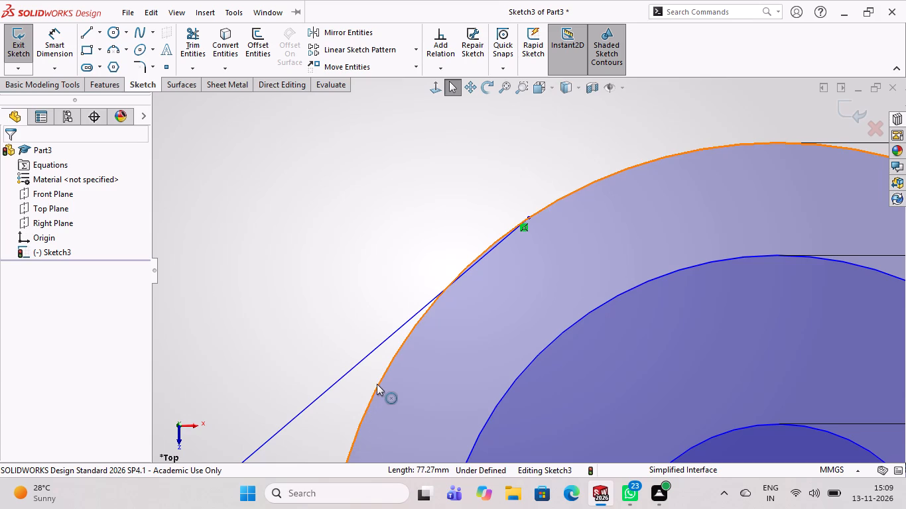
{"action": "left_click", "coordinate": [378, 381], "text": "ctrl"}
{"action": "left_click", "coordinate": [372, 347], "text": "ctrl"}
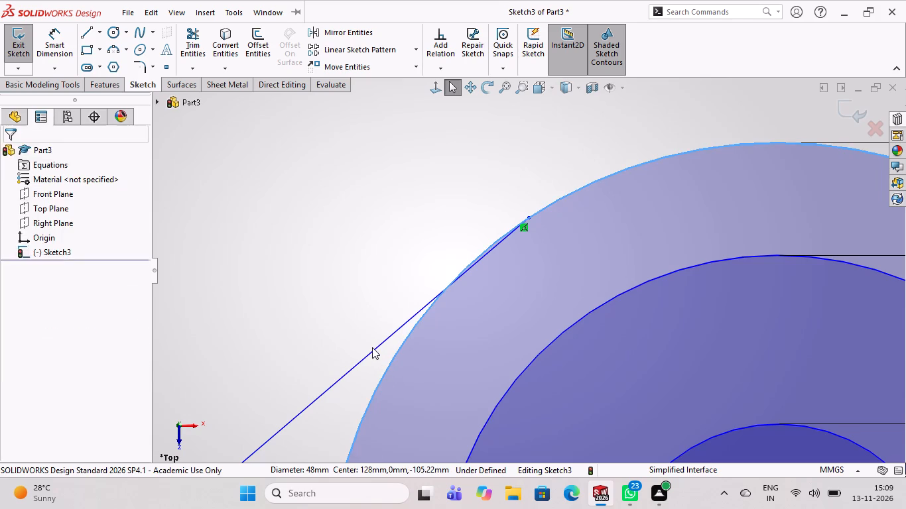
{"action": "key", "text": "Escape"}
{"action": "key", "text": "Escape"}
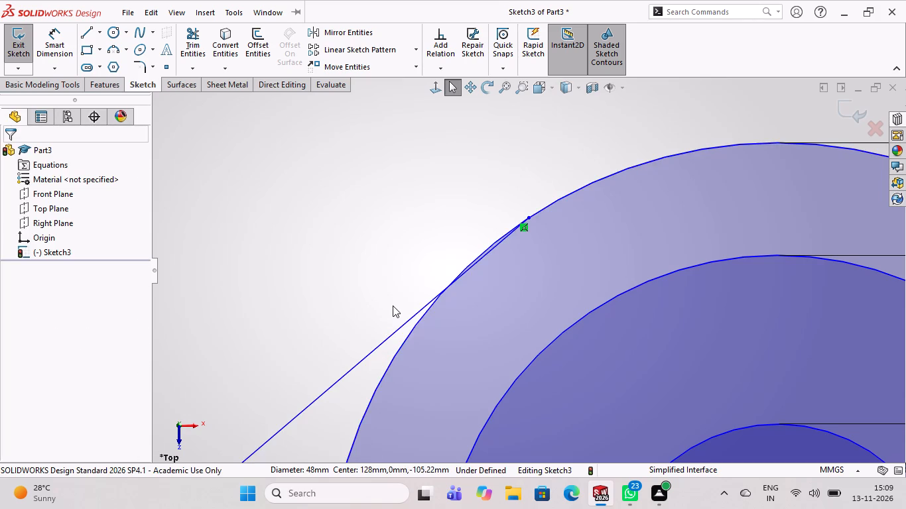
Make the upper slanted line tangent to the top set's 48 mm outer circle.
{"action": "scroll", "coordinate": [403, 355], "scroll_direction": "up", "scroll_amount": 5}
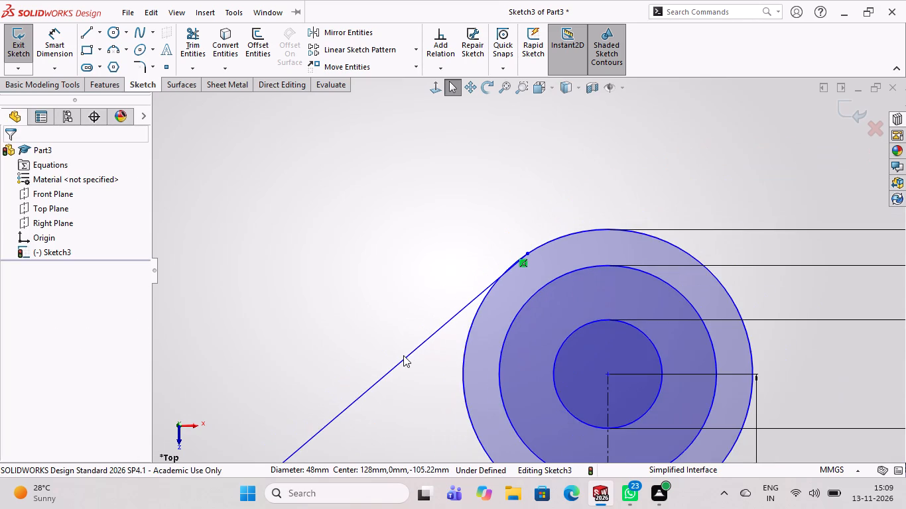
{"action": "left_click", "coordinate": [464, 346], "text": "ctrl"}
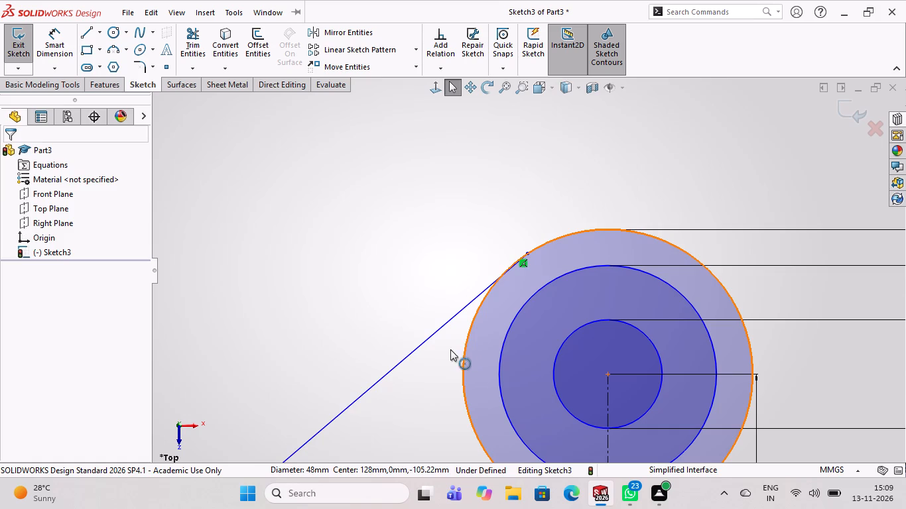
{"action": "left_click", "coordinate": [432, 337], "text": "ctrl"}
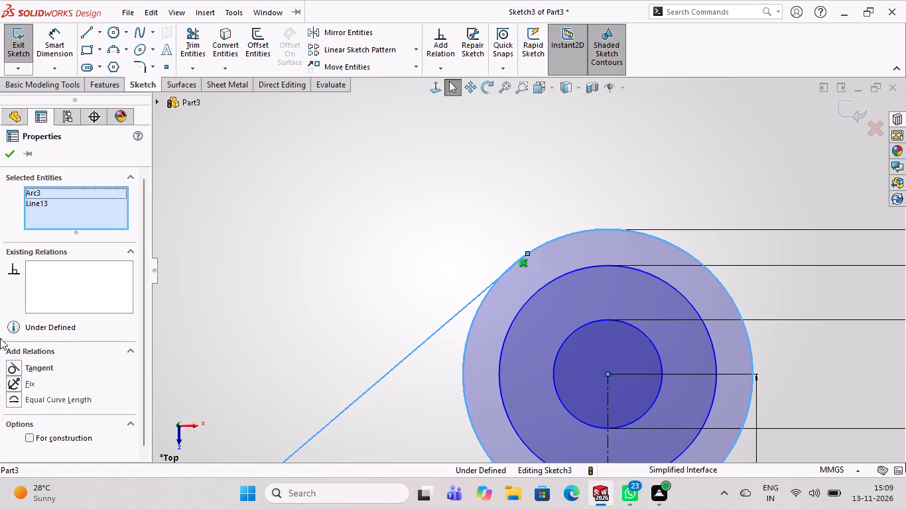
{"action": "left_click", "coordinate": [38, 367], "text": "ctrl"}
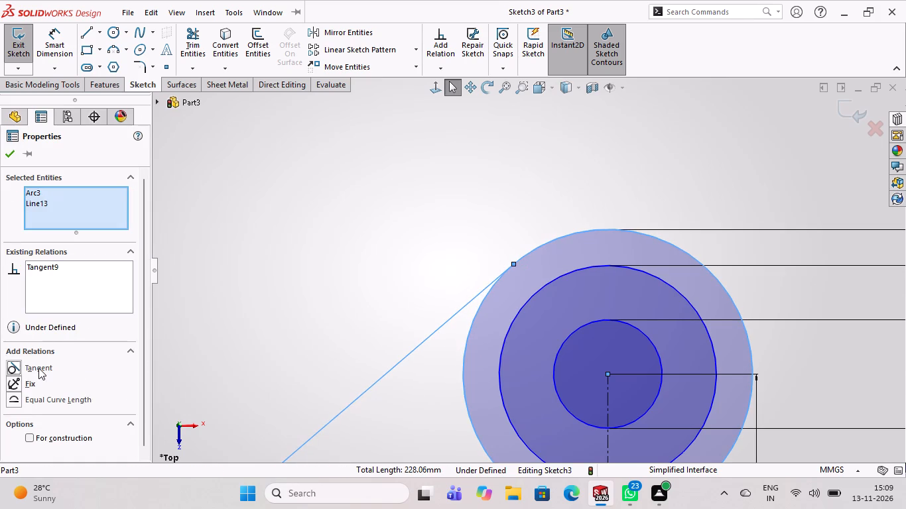
{"action": "scroll", "coordinate": [458, 286], "scroll_direction": "down", "scroll_amount": 3}
{"action": "scroll", "coordinate": [458, 286], "scroll_direction": "up", "scroll_amount": 5}
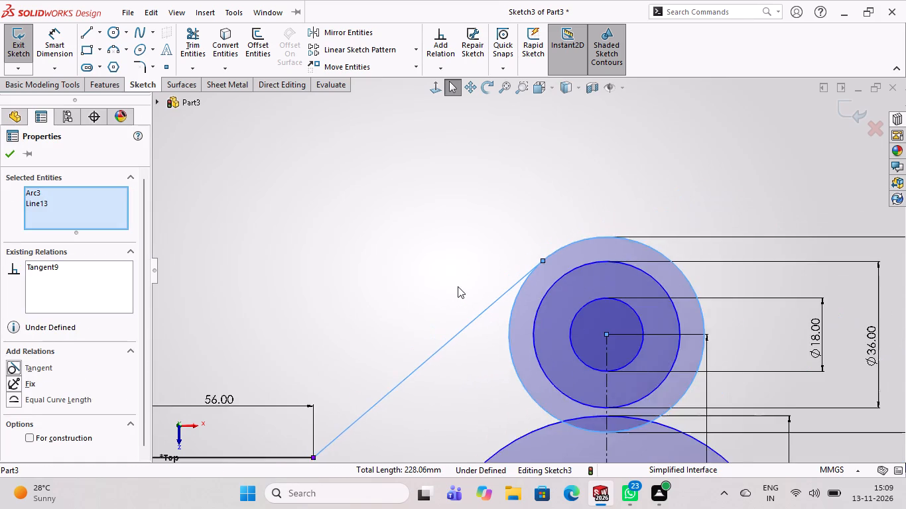
{"action": "scroll", "coordinate": [457, 291], "scroll_direction": "up", "scroll_amount": 9}
{"action": "scroll", "coordinate": [462, 348], "scroll_direction": "up", "scroll_amount": 4}
{"action": "left_click", "coordinate": [612, 348]}
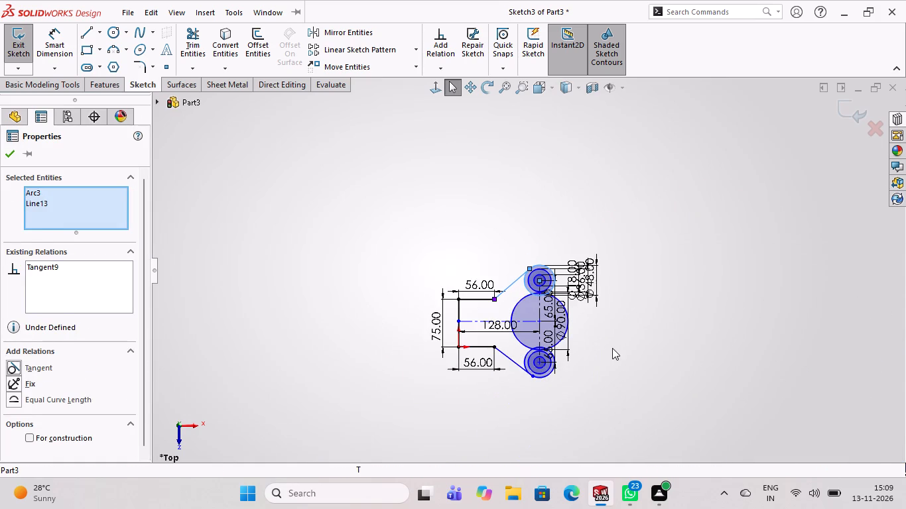
Delete the 36 mm intermediate circle of the top concentric set together with its dimension.
{"action": "scroll", "coordinate": [602, 346], "scroll_direction": "down", "scroll_amount": 3}
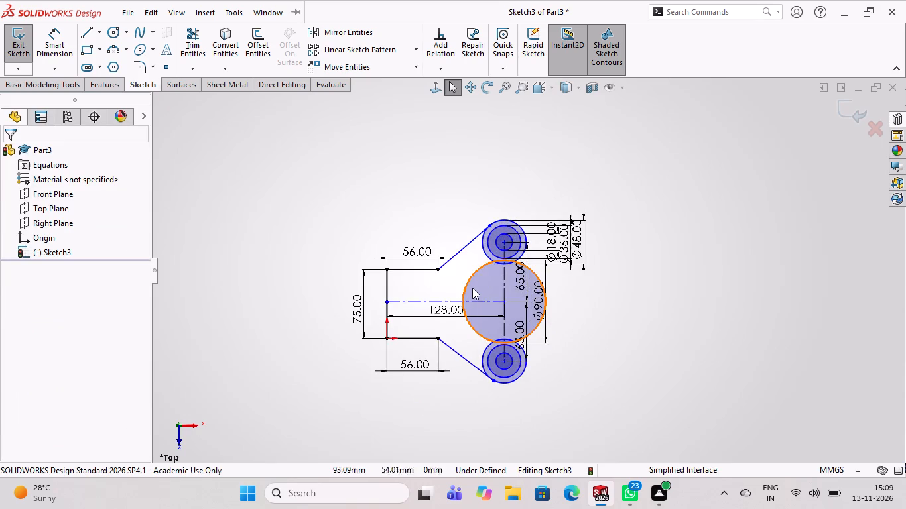
{"action": "scroll", "coordinate": [473, 287], "scroll_direction": "down", "scroll_amount": 2}
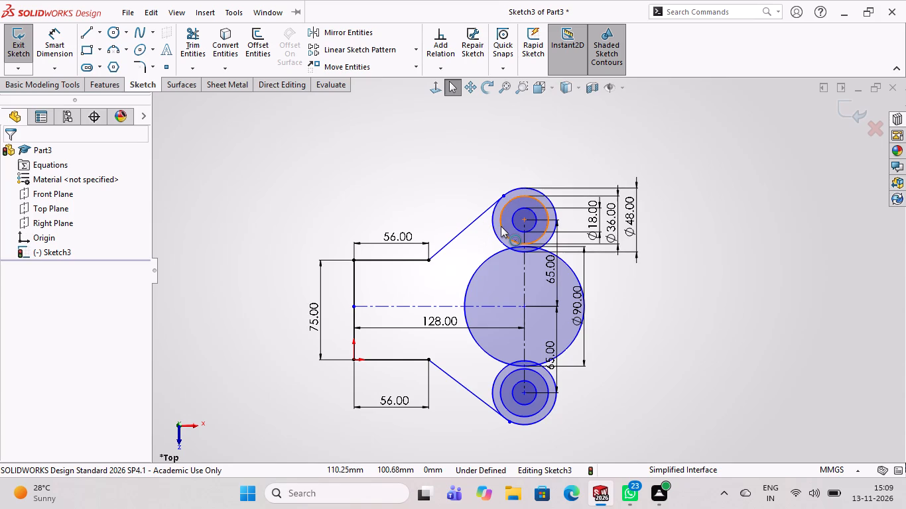
{"action": "scroll", "coordinate": [517, 219], "scroll_direction": "down", "scroll_amount": 5}
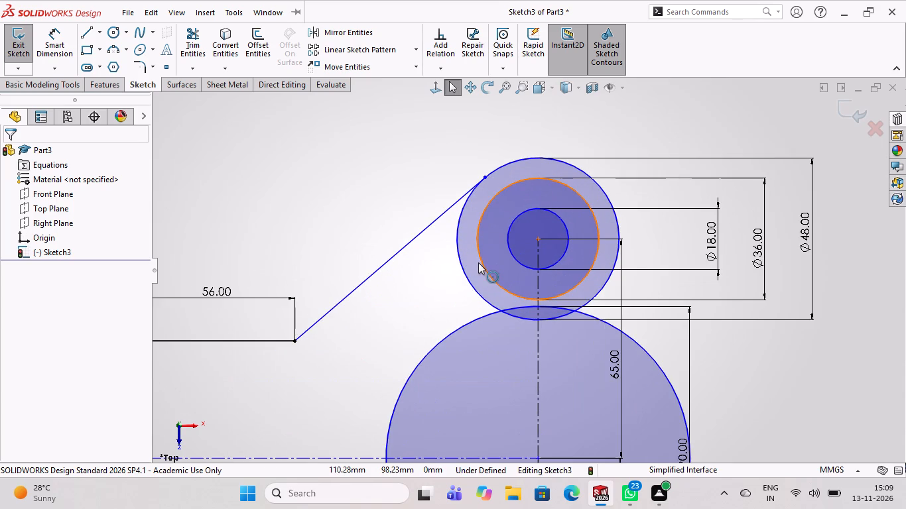
{"action": "left_click", "coordinate": [478, 262]}
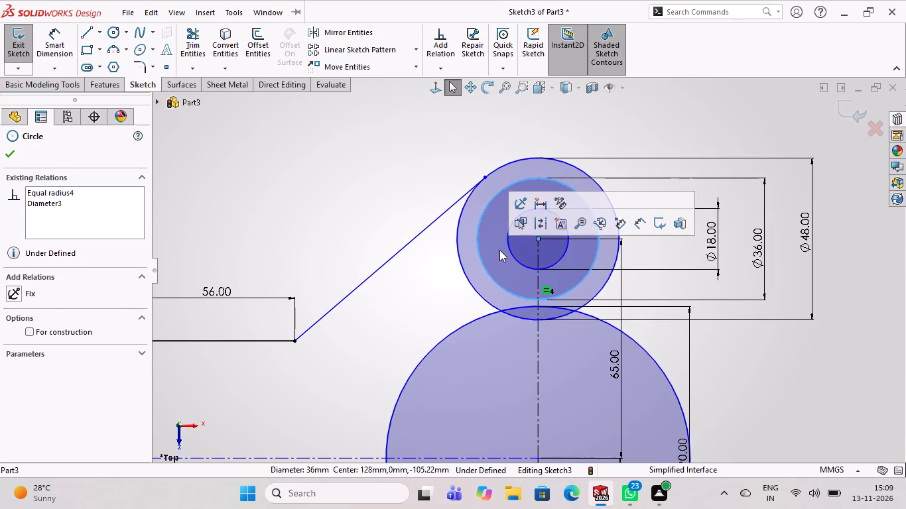
{"action": "key", "text": "Delete"}
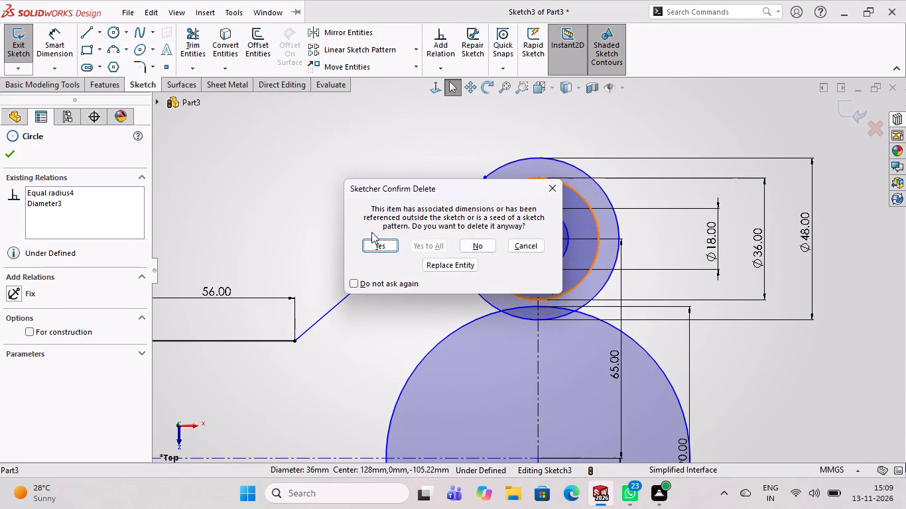
{"action": "left_click", "coordinate": [375, 243]}
{"action": "left_click", "coordinate": [518, 253]}
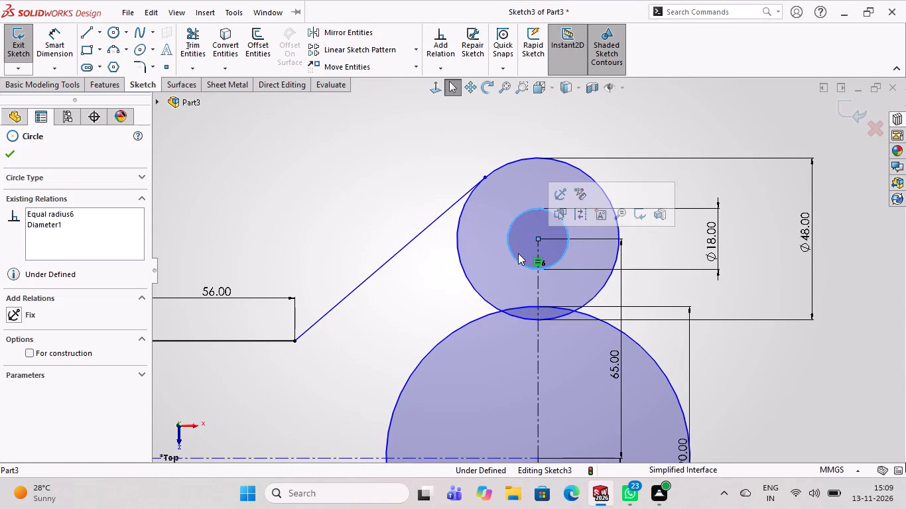
Delete the intermediate circle of the bottom concentric set.
{"action": "scroll", "coordinate": [611, 305], "scroll_direction": "up", "scroll_amount": 7}
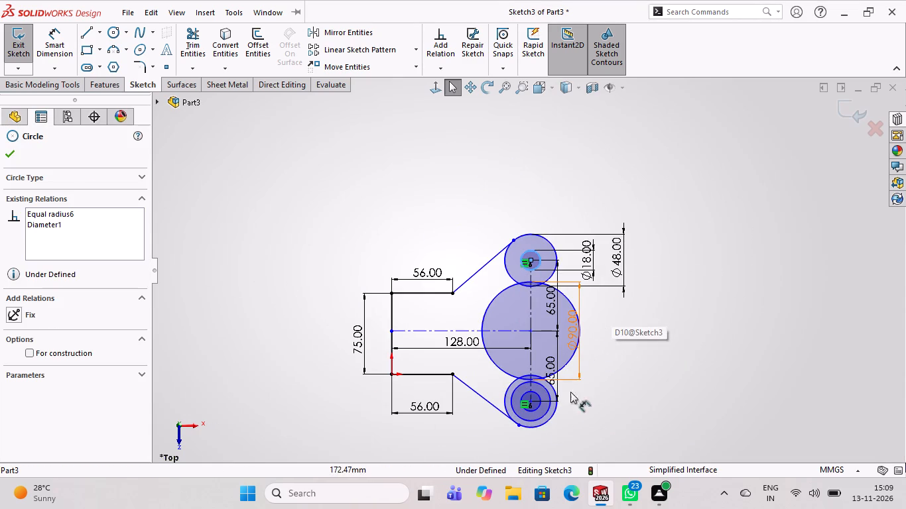
{"action": "scroll", "coordinate": [537, 438], "scroll_direction": "down", "scroll_amount": 7}
{"action": "left_click", "coordinate": [521, 333]}
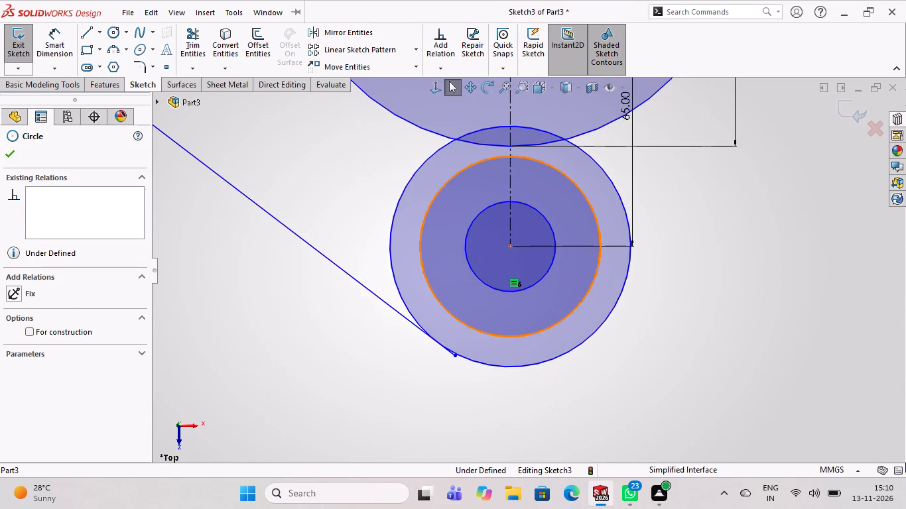
{"action": "key", "text": "Delete"}
Trim the overshooting end of the lower slanted line back to its tangent point on the bottom 48 mm circle.
{"action": "scroll", "coordinate": [521, 333], "scroll_direction": "up", "scroll_amount": 5}
{"action": "scroll", "coordinate": [501, 302], "scroll_direction": "down", "scroll_amount": 7}
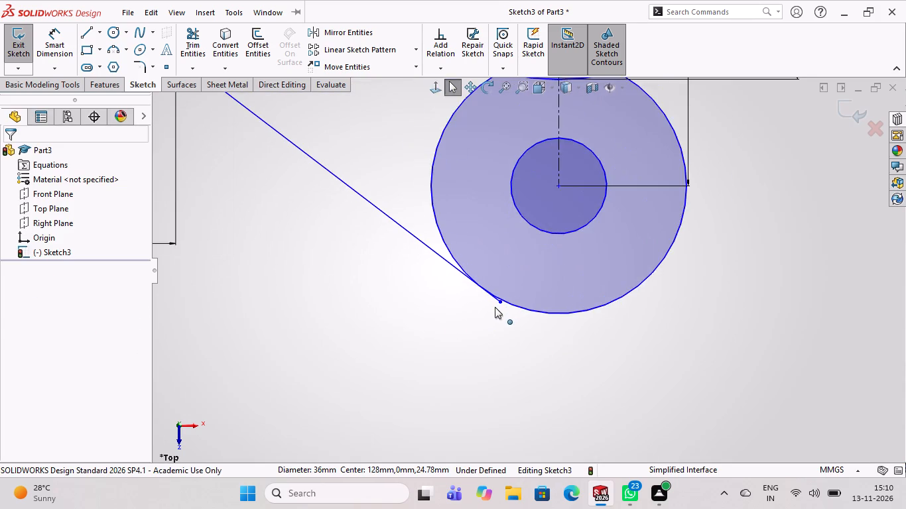
{"action": "scroll", "coordinate": [495, 307], "scroll_direction": "down", "scroll_amount": 7}
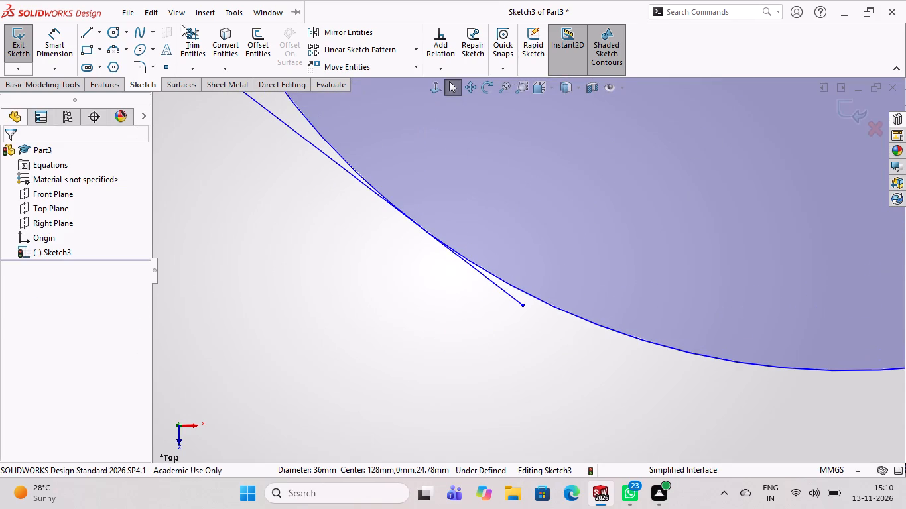
{"action": "left_click", "coordinate": [369, 310]}
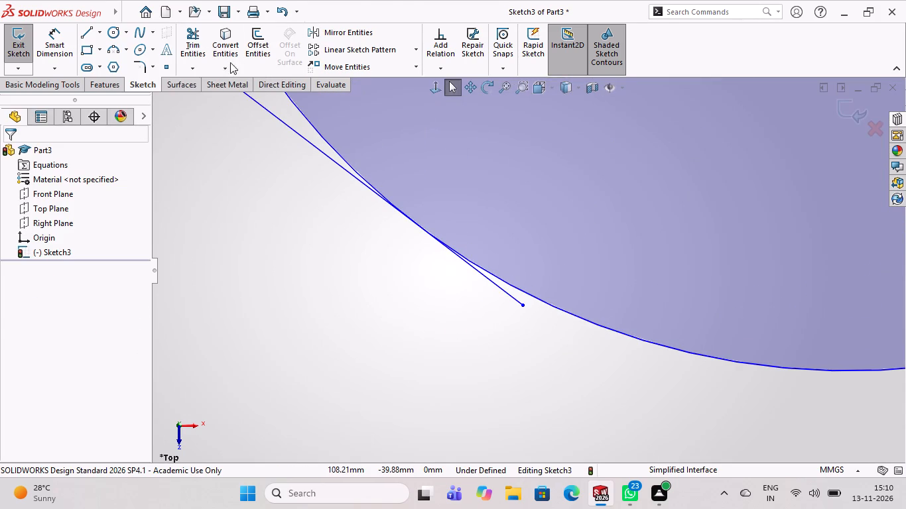
{"action": "left_click", "coordinate": [194, 40]}
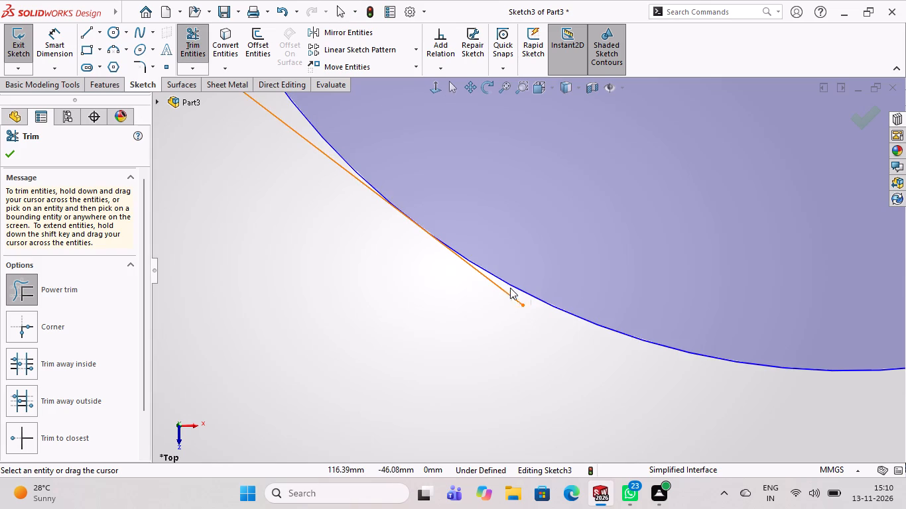
{"action": "left_click_drag", "start_coordinate": [534, 309], "coordinate": [498, 300]}
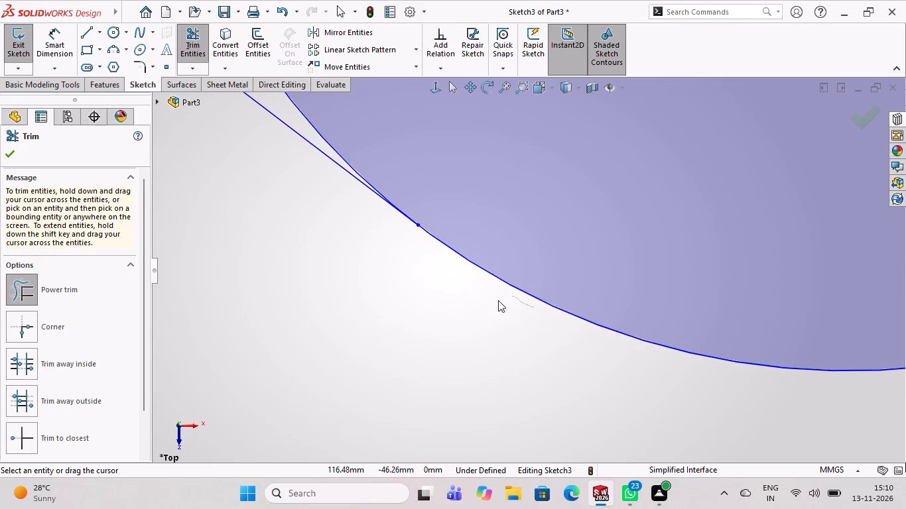
{"action": "left_click_drag", "start_coordinate": [498, 300], "coordinate": [494, 308]}
Examine where the upper slanted line meets the top 48 mm circle, and the overall profile.
{"action": "scroll", "coordinate": [487, 356], "scroll_direction": "up", "scroll_amount": 14}
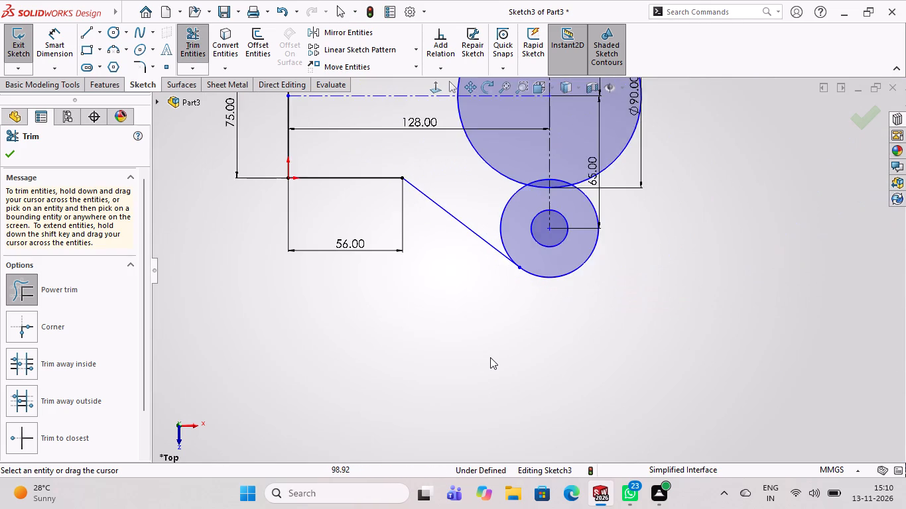
{"action": "scroll", "coordinate": [490, 357], "scroll_direction": "up", "scroll_amount": 5}
{"action": "scroll", "coordinate": [521, 118], "scroll_direction": "down", "scroll_amount": 7}
{"action": "scroll", "coordinate": [525, 172], "scroll_direction": "down", "scroll_amount": 1}
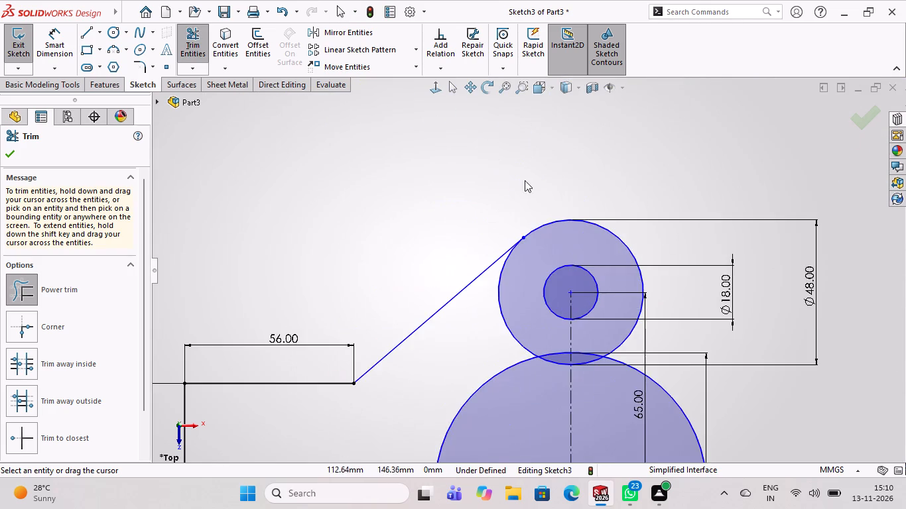
{"action": "scroll", "coordinate": [525, 180], "scroll_direction": "down", "scroll_amount": 2}
{"action": "scroll", "coordinate": [525, 245], "scroll_direction": "down", "scroll_amount": 4}
{"action": "scroll", "coordinate": [533, 373], "scroll_direction": "up", "scroll_amount": 7}
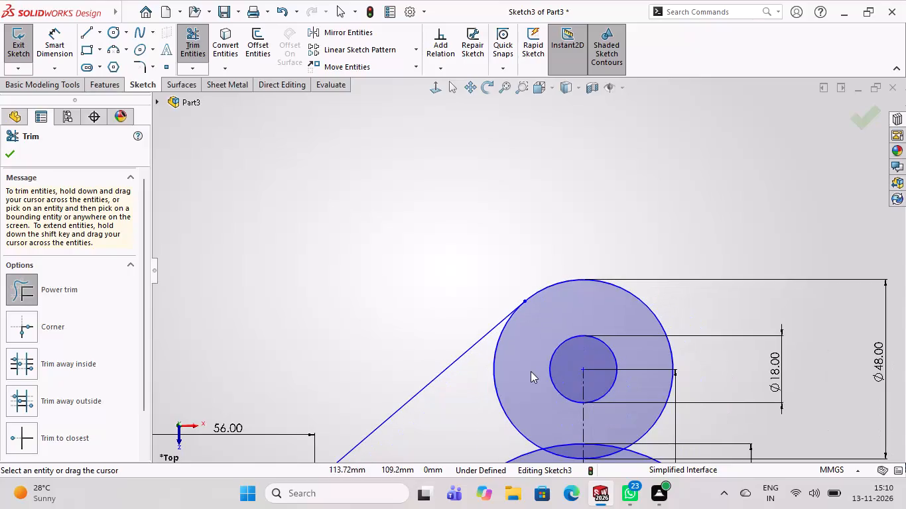
{"action": "scroll", "coordinate": [520, 334], "scroll_direction": "down", "scroll_amount": 10}
{"action": "scroll", "coordinate": [549, 181], "scroll_direction": "down", "scroll_amount": 4}
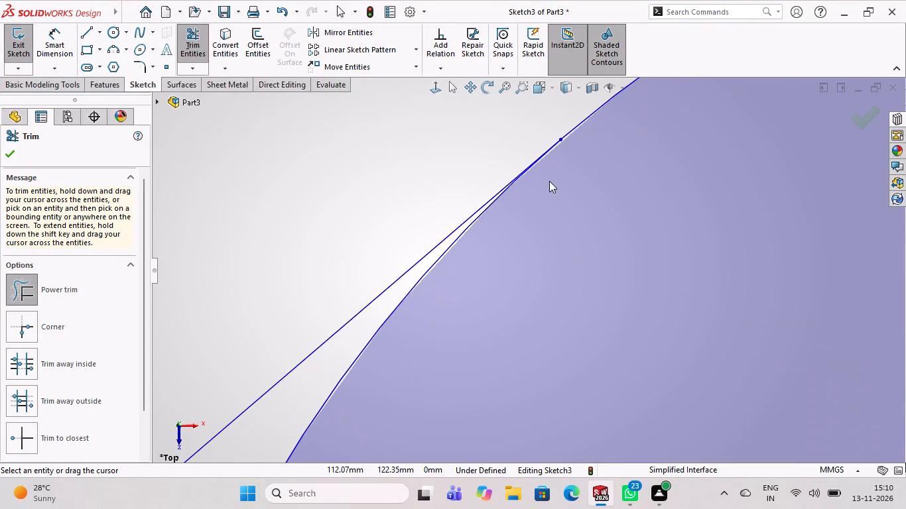
{"action": "scroll", "coordinate": [550, 126], "scroll_direction": "down", "scroll_amount": 5}
{"action": "scroll", "coordinate": [589, 225], "scroll_direction": "up", "scroll_amount": 6}
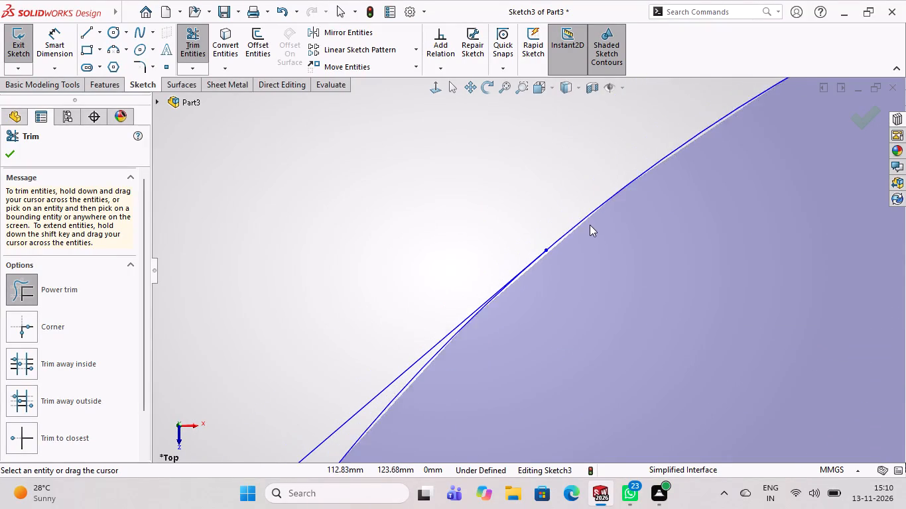
{"action": "scroll", "coordinate": [590, 225], "scroll_direction": "up", "scroll_amount": 20}
{"action": "scroll", "coordinate": [590, 225], "scroll_direction": "up", "scroll_amount": 6}
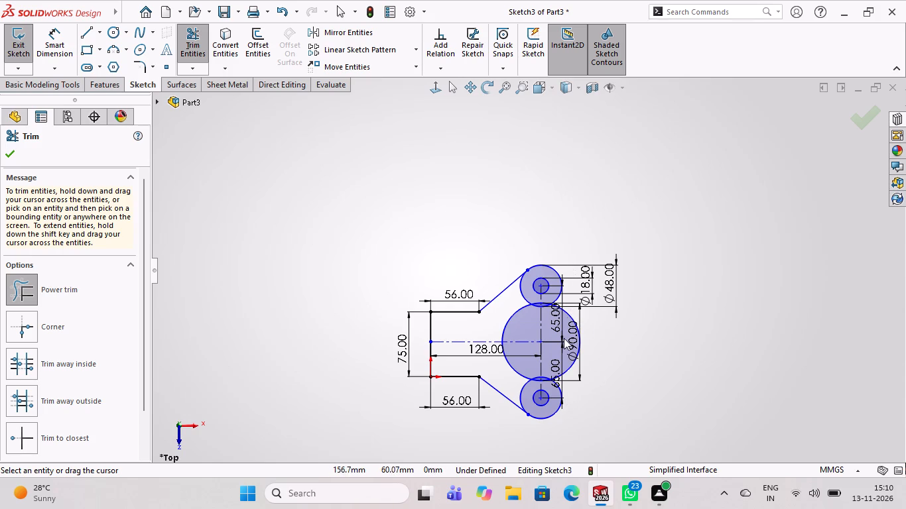
Sketch a vertical line about 130 mm long, tangent to the top and bottom 48 mm circles on the side away from the 56 mm lines.
{"action": "scroll", "coordinate": [564, 338], "scroll_direction": "down", "scroll_amount": 5}
{"action": "scroll", "coordinate": [527, 209], "scroll_direction": "down", "scroll_amount": 4}
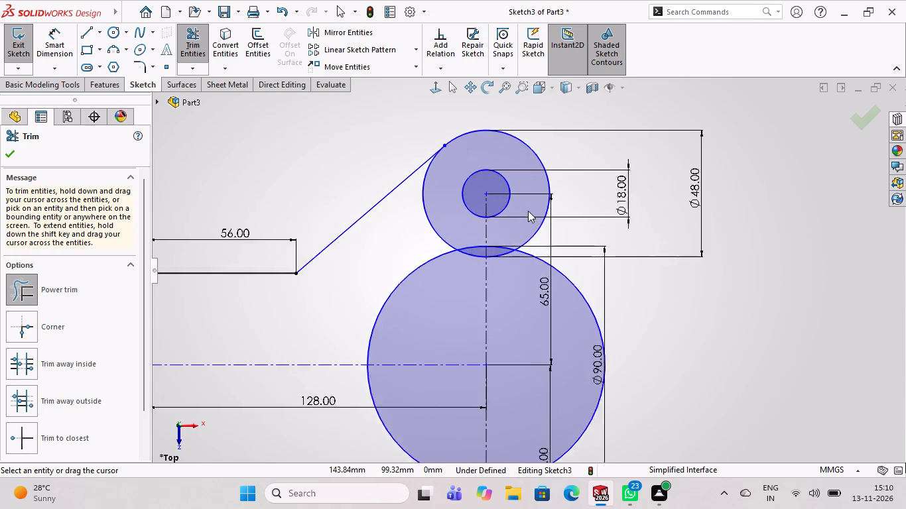
{"action": "left_click", "coordinate": [87, 36]}
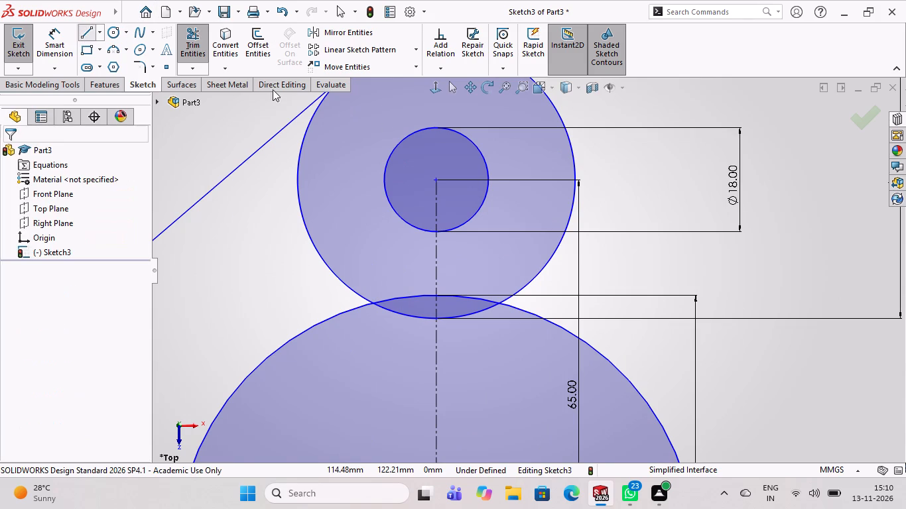
{"action": "left_click", "coordinate": [574, 158]}
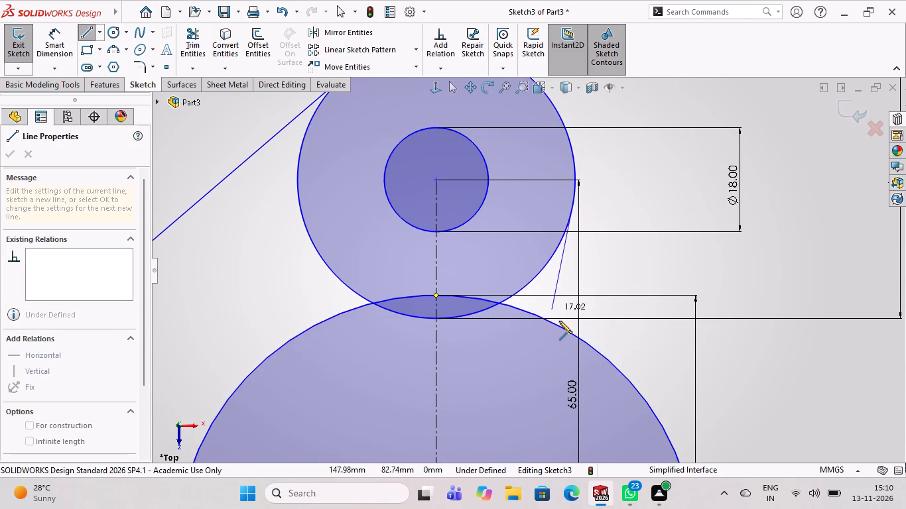
{"action": "scroll", "coordinate": [568, 331], "scroll_direction": "up", "scroll_amount": 1}
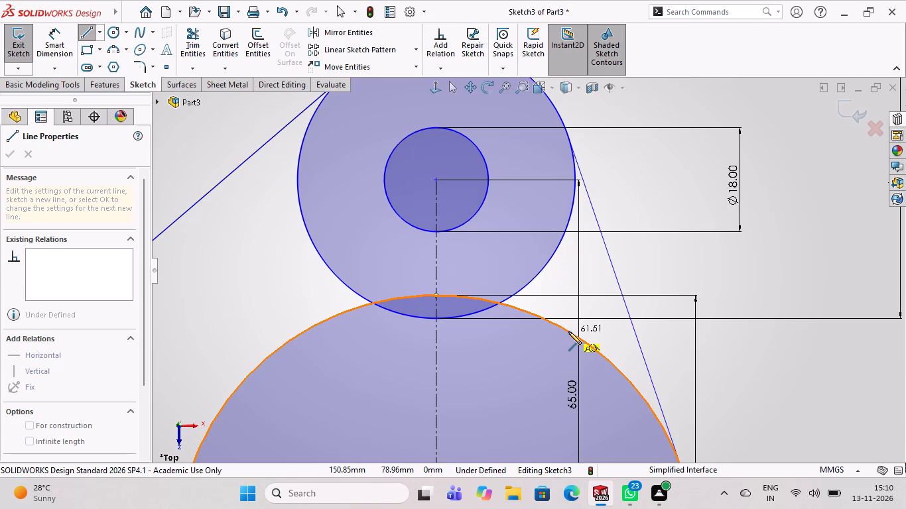
{"action": "scroll", "coordinate": [568, 331], "scroll_direction": "up", "scroll_amount": 4}
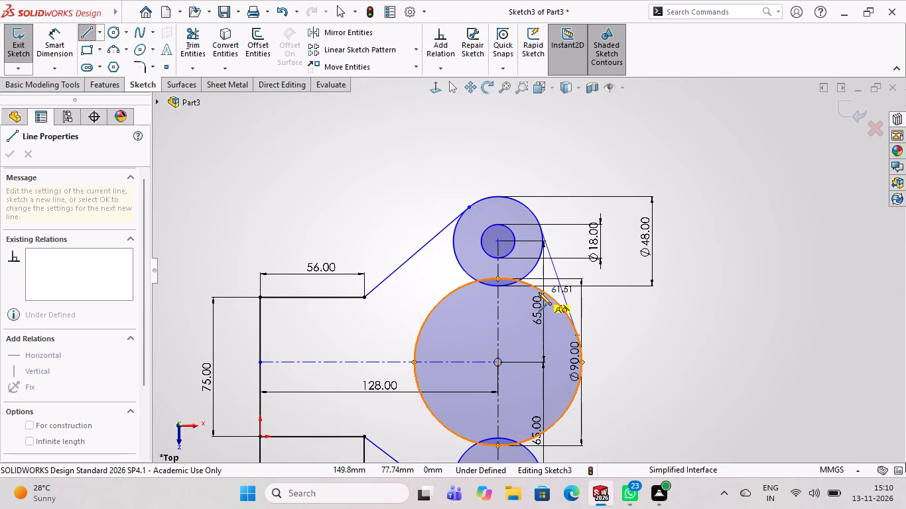
{"action": "scroll", "coordinate": [531, 438], "scroll_direction": "down", "scroll_amount": 1}
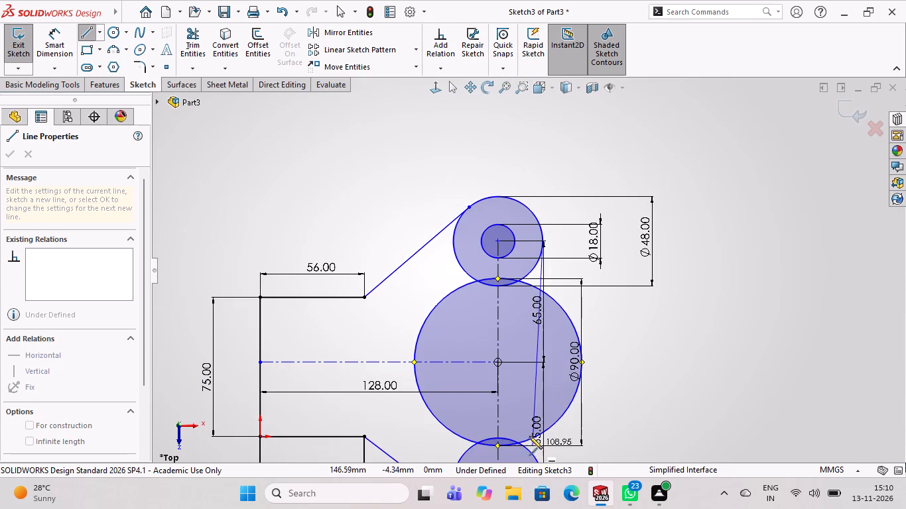
{"action": "scroll", "coordinate": [529, 436], "scroll_direction": "down", "scroll_amount": 2}
{"action": "scroll", "coordinate": [527, 425], "scroll_direction": "up", "scroll_amount": 6}
{"action": "scroll", "coordinate": [535, 328], "scroll_direction": "up", "scroll_amount": 3}
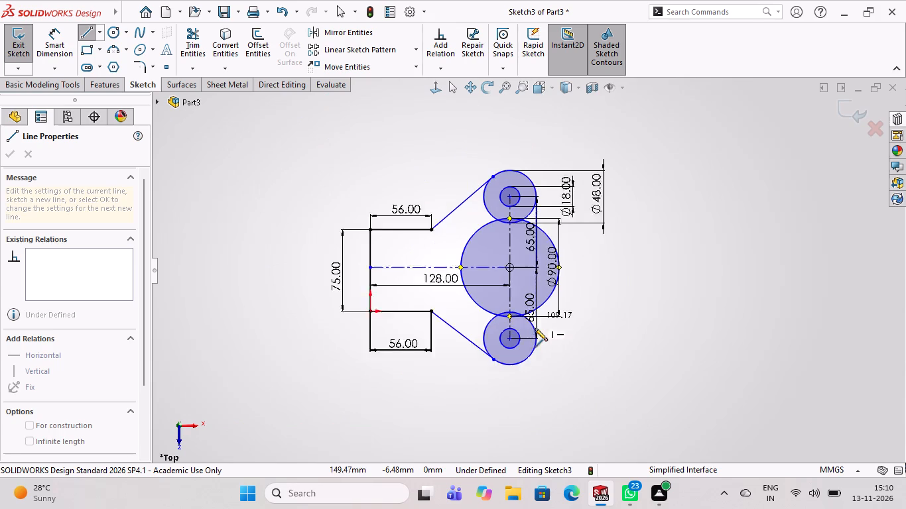
{"action": "scroll", "coordinate": [535, 329], "scroll_direction": "down", "scroll_amount": 9}
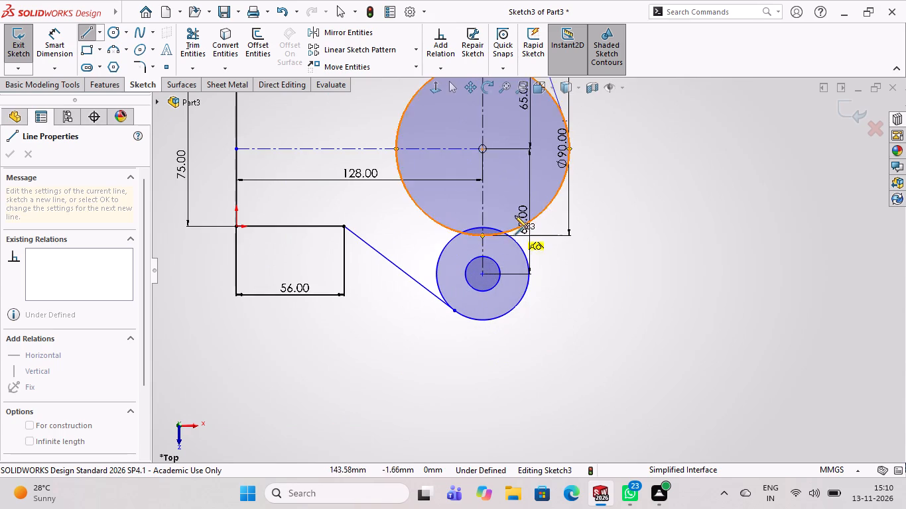
{"action": "left_click", "coordinate": [526, 266]}
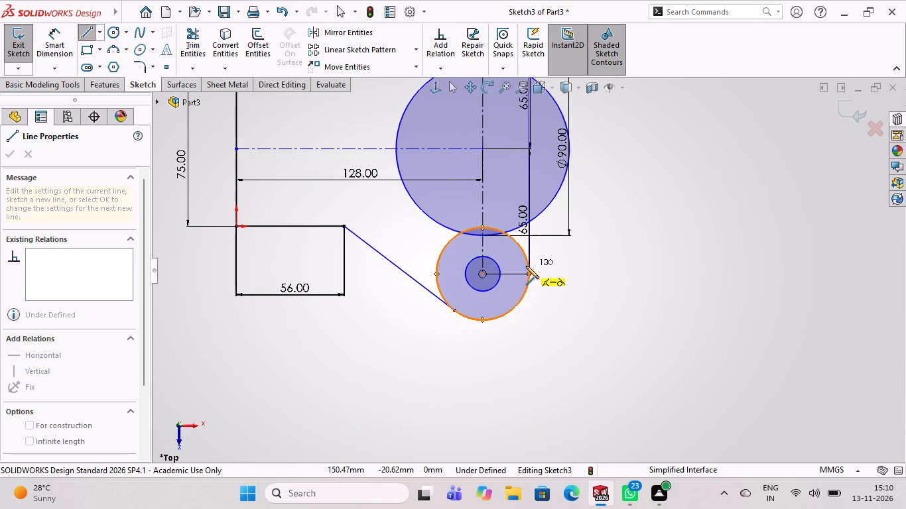
{"action": "key", "text": "Escape"}
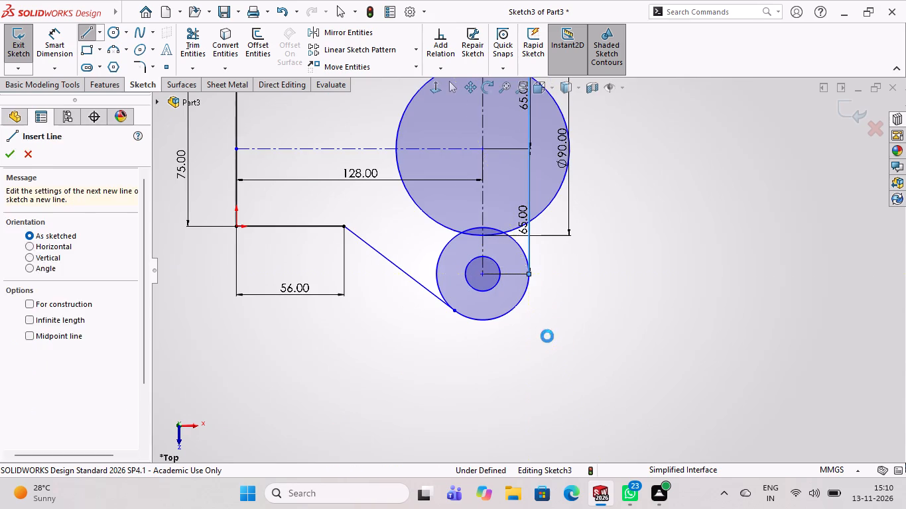
Move the upper 65 mm dimension off the vertical line to beyond the 90 mm diameter dimension.
{"action": "scroll", "coordinate": [547, 337], "scroll_direction": "down", "scroll_amount": 2}
{"action": "scroll", "coordinate": [530, 252], "scroll_direction": "up", "scroll_amount": 4}
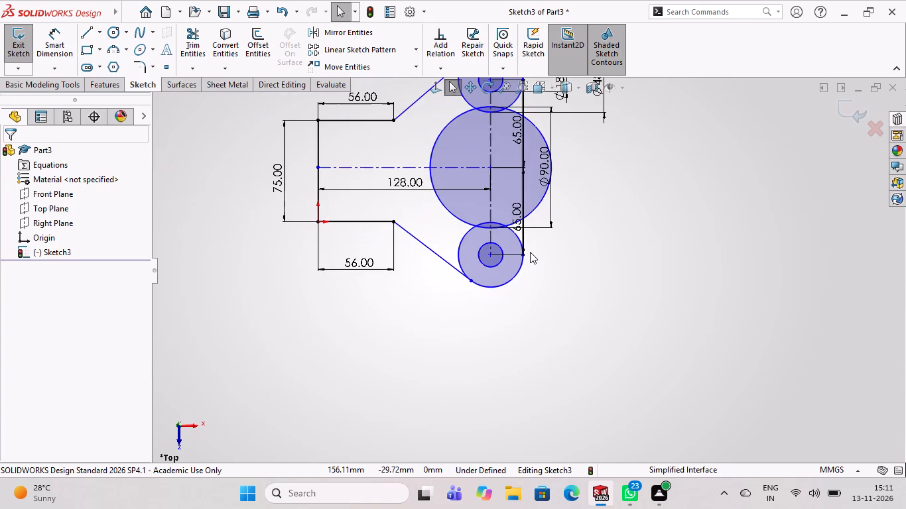
{"action": "scroll", "coordinate": [514, 148], "scroll_direction": "up", "scroll_amount": 3}
{"action": "scroll", "coordinate": [517, 146], "scroll_direction": "down", "scroll_amount": 5}
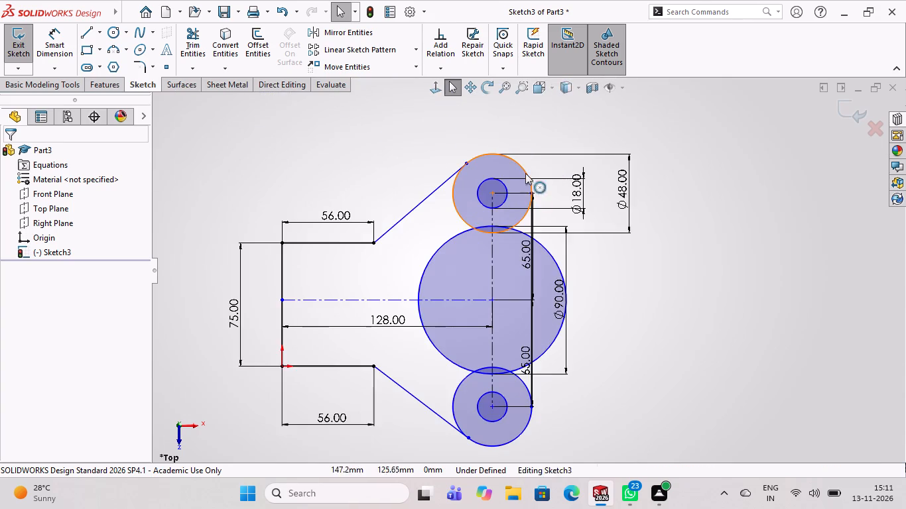
{"action": "scroll", "coordinate": [525, 173], "scroll_direction": "down", "scroll_amount": 2}
{"action": "scroll", "coordinate": [539, 241], "scroll_direction": "down", "scroll_amount": 13}
{"action": "scroll", "coordinate": [531, 220], "scroll_direction": "up", "scroll_amount": 15}
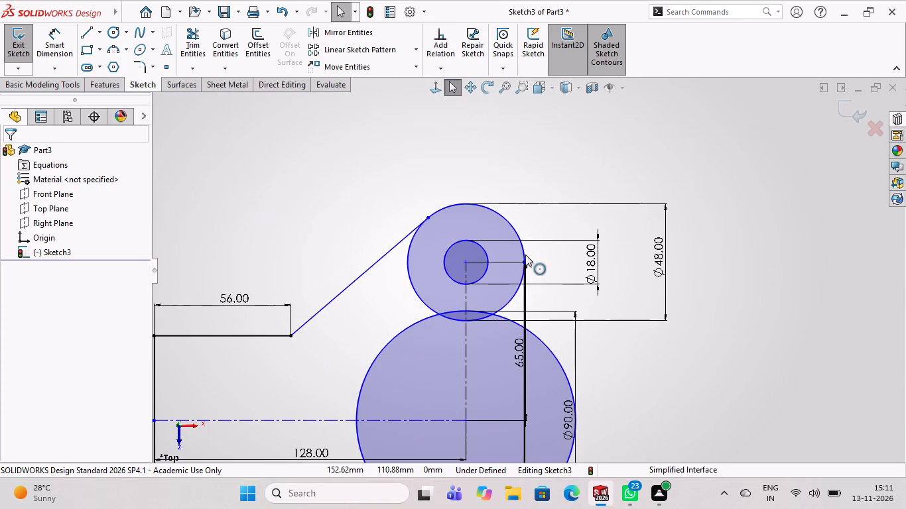
{"action": "left_click", "coordinate": [521, 350]}
{"action": "left_click_drag", "start_coordinate": [521, 350], "coordinate": [533, 352]}
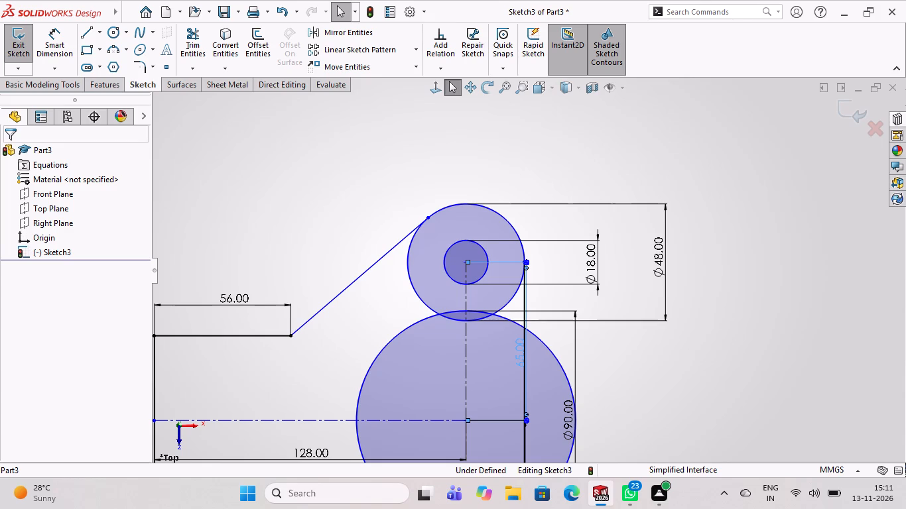
{"action": "left_click_drag", "start_coordinate": [533, 352], "coordinate": [584, 357]}
{"action": "scroll", "coordinate": [561, 323], "scroll_direction": "down", "scroll_amount": 5}
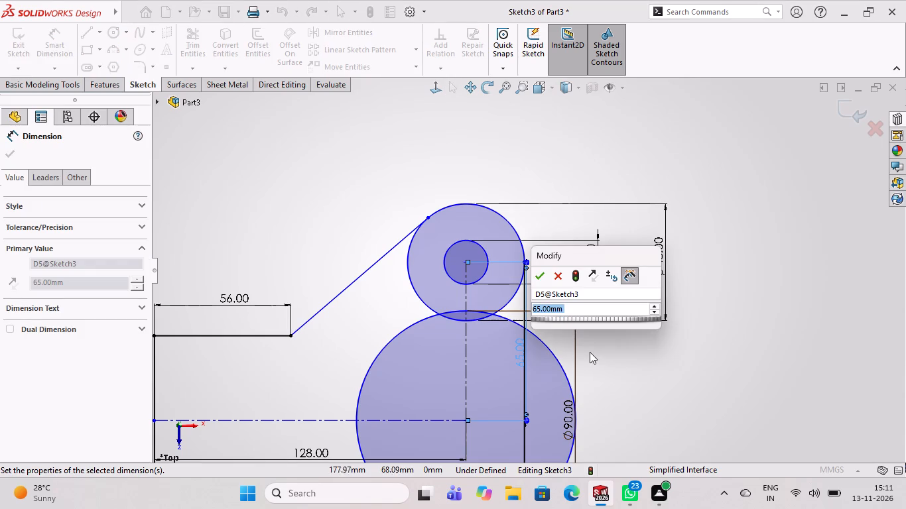
{"action": "key", "text": "Escape"}
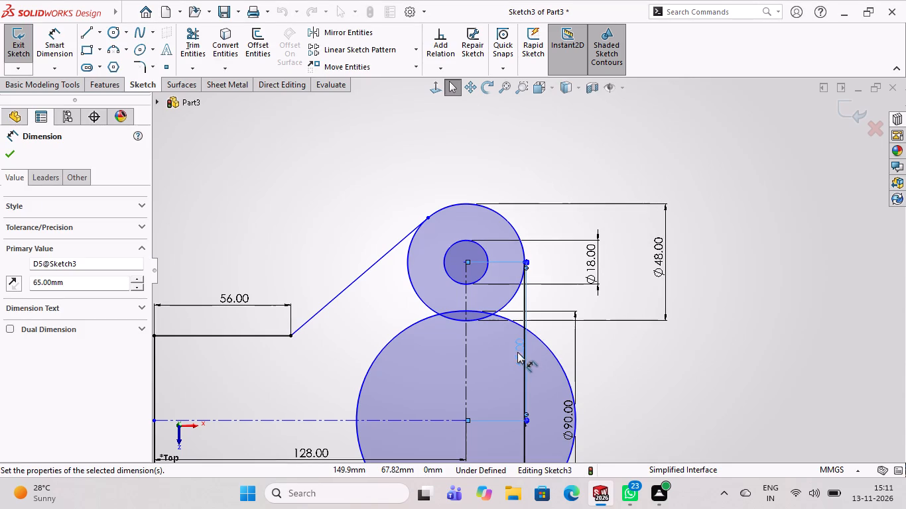
{"action": "left_click_drag", "start_coordinate": [523, 354], "coordinate": [613, 363]}
{"action": "scroll", "coordinate": [639, 320], "scroll_direction": "down", "scroll_amount": 3}
{"action": "scroll", "coordinate": [639, 320], "scroll_direction": "up", "scroll_amount": 6}
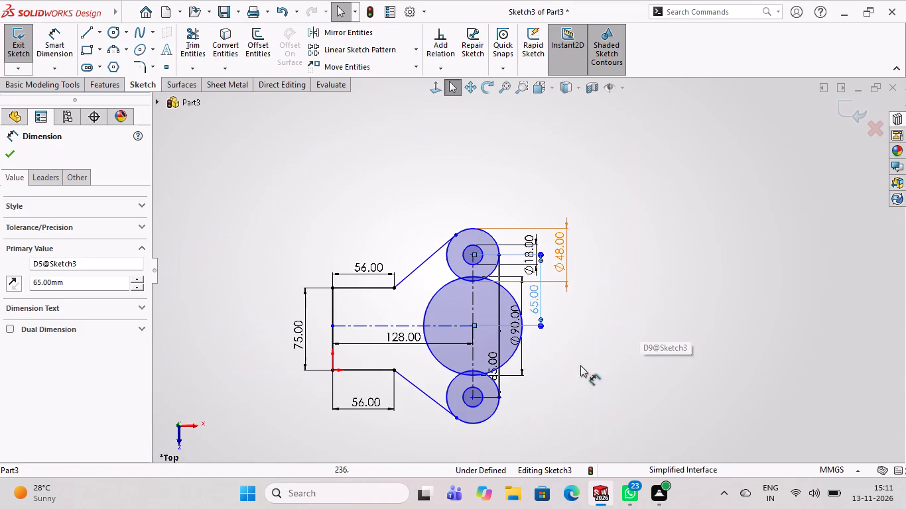
Move the lower 65 mm dimension off the vertical line and align it with the upper 65 mm dimension.
{"action": "scroll", "coordinate": [539, 387], "scroll_direction": "down", "scroll_amount": 5}
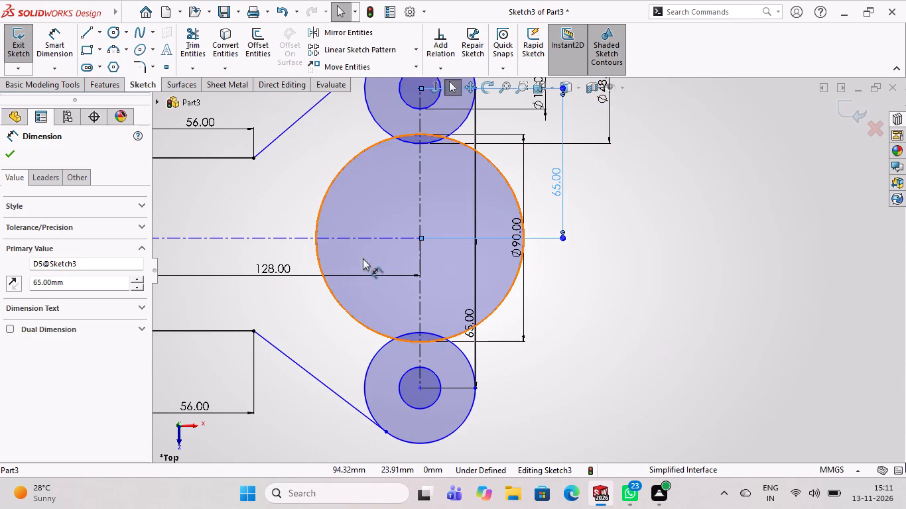
{"action": "scroll", "coordinate": [472, 235], "scroll_direction": "down", "scroll_amount": 5}
{"action": "scroll", "coordinate": [499, 298], "scroll_direction": "up", "scroll_amount": 5}
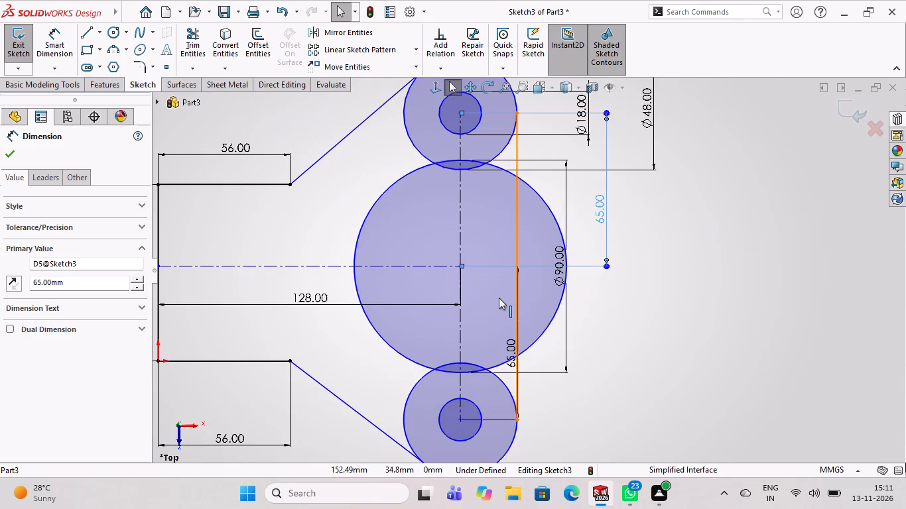
{"action": "left_click_drag", "start_coordinate": [511, 353], "coordinate": [567, 353]}
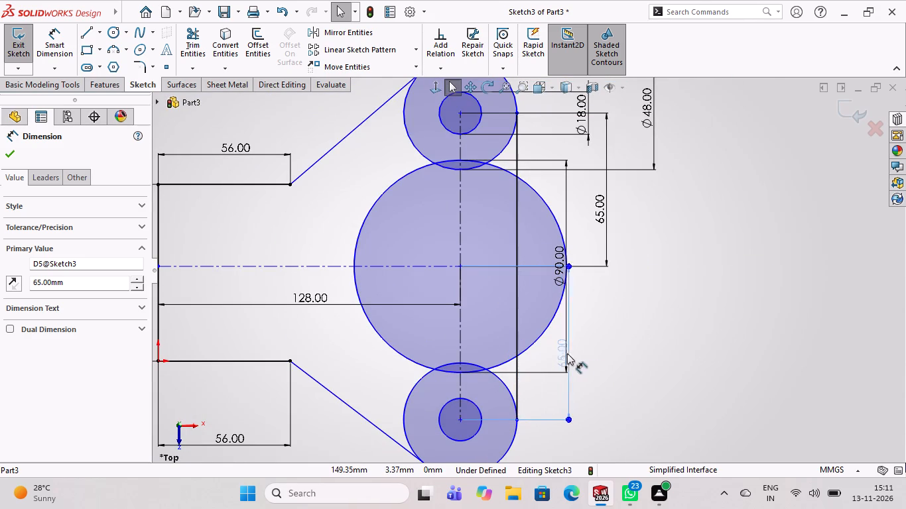
{"action": "left_click_drag", "start_coordinate": [567, 353], "coordinate": [600, 353]}
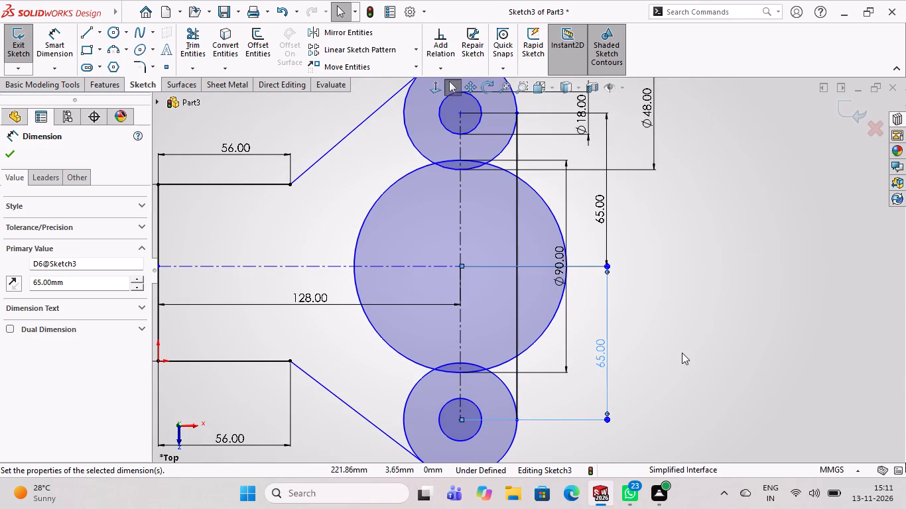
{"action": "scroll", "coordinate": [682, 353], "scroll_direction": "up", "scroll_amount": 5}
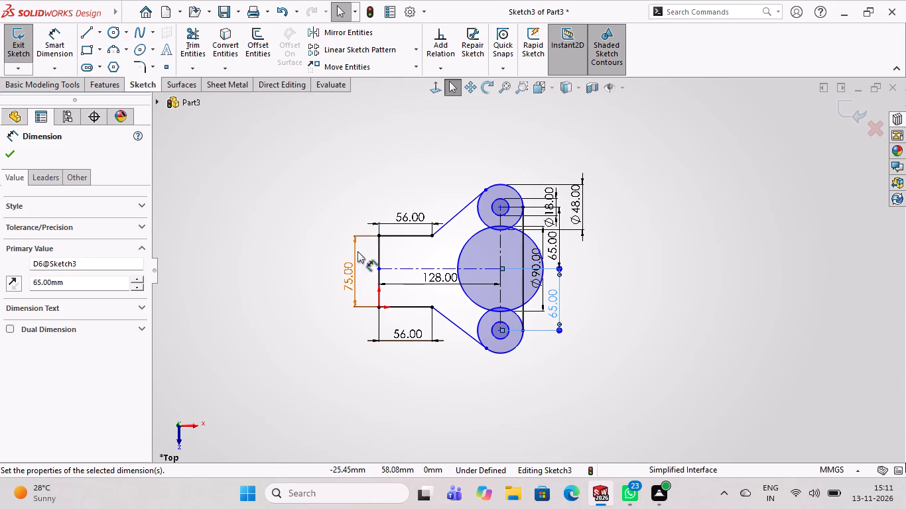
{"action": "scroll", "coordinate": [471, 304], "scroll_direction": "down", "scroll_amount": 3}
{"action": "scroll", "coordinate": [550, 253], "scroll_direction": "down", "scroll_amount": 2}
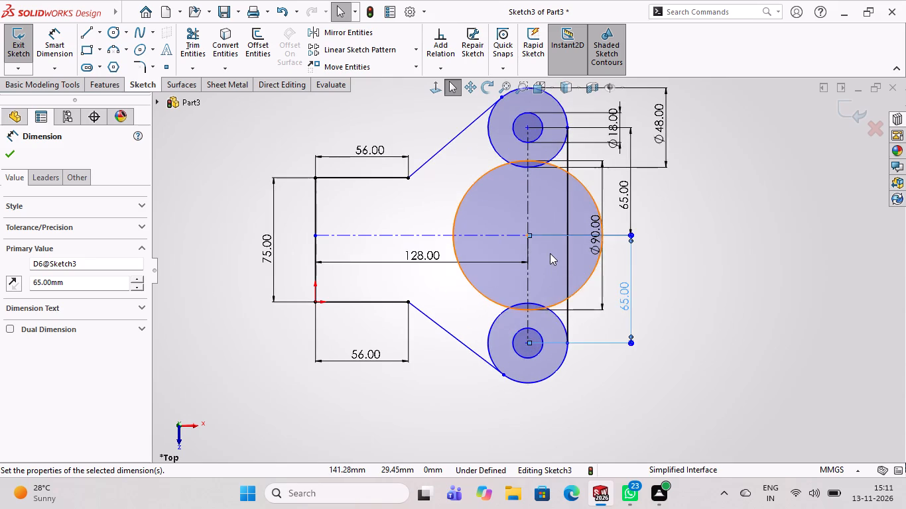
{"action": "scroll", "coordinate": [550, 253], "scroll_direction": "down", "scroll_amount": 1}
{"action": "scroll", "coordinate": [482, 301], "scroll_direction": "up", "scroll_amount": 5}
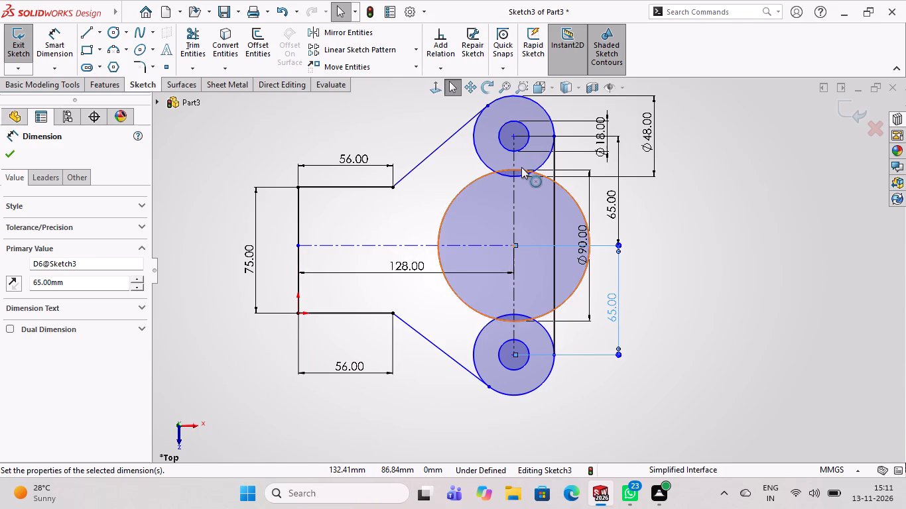
Trim away the inner portion of the top 48 mm circle and the upper portion of the 90 mm circle up to the vertical line.
{"action": "scroll", "coordinate": [521, 166], "scroll_direction": "up", "scroll_amount": 4}
{"action": "scroll", "coordinate": [521, 166], "scroll_direction": "down", "scroll_amount": 5}
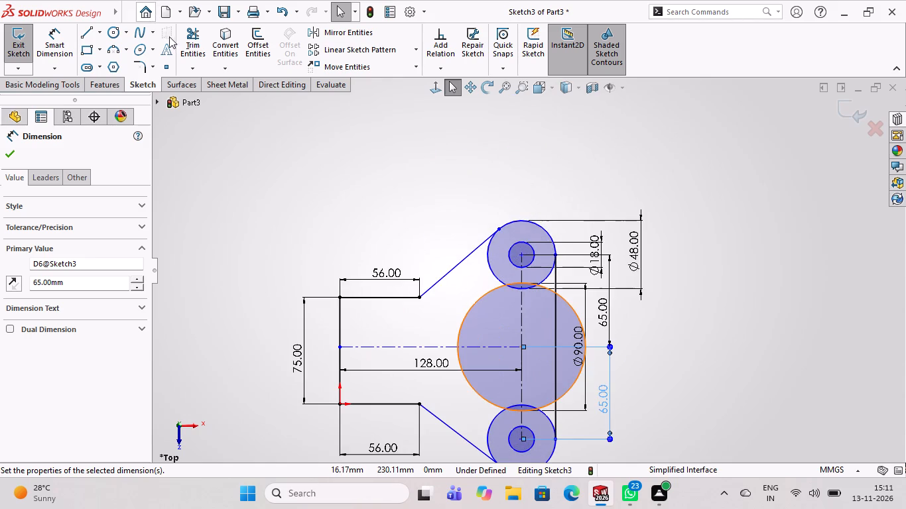
{"action": "left_click", "coordinate": [190, 38]}
{"action": "scroll", "coordinate": [485, 258], "scroll_direction": "down", "scroll_amount": 4}
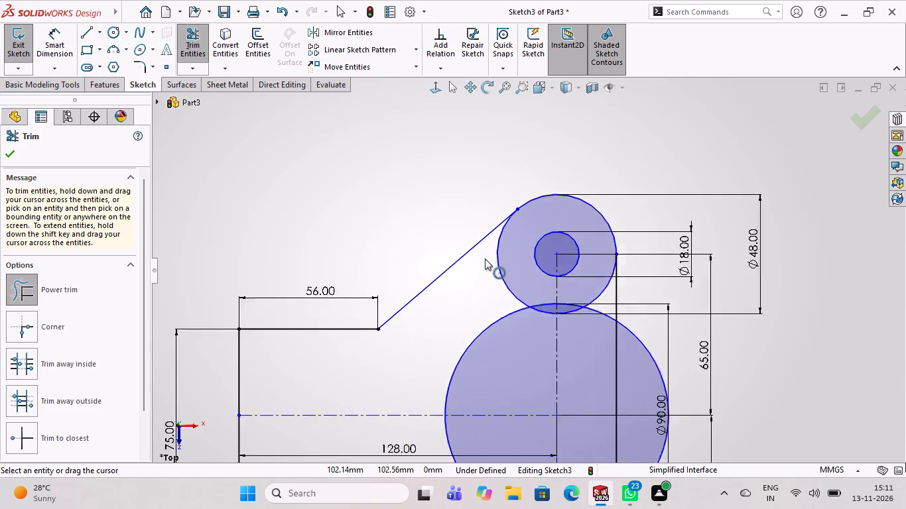
{"action": "left_click_drag", "start_coordinate": [512, 257], "coordinate": [463, 290]}
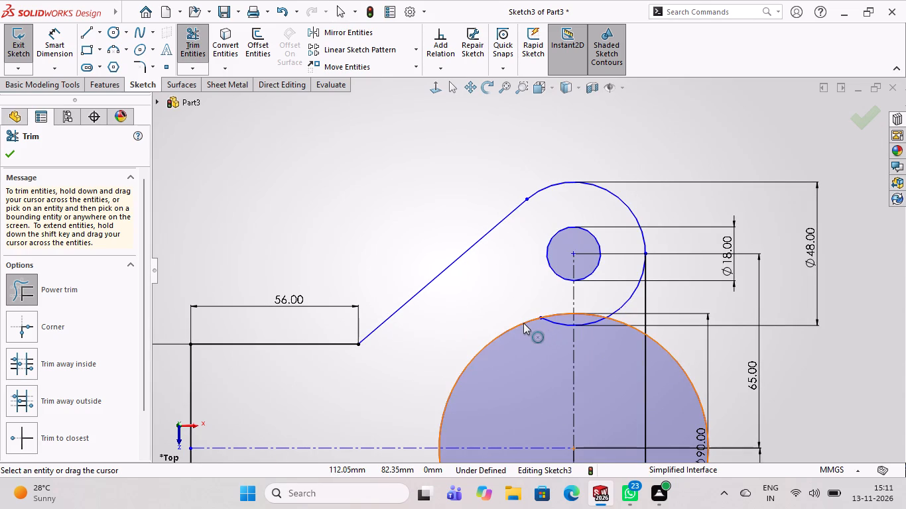
{"action": "left_click_drag", "start_coordinate": [499, 286], "coordinate": [527, 399]}
{"action": "left_click_drag", "start_coordinate": [543, 301], "coordinate": [568, 388]}
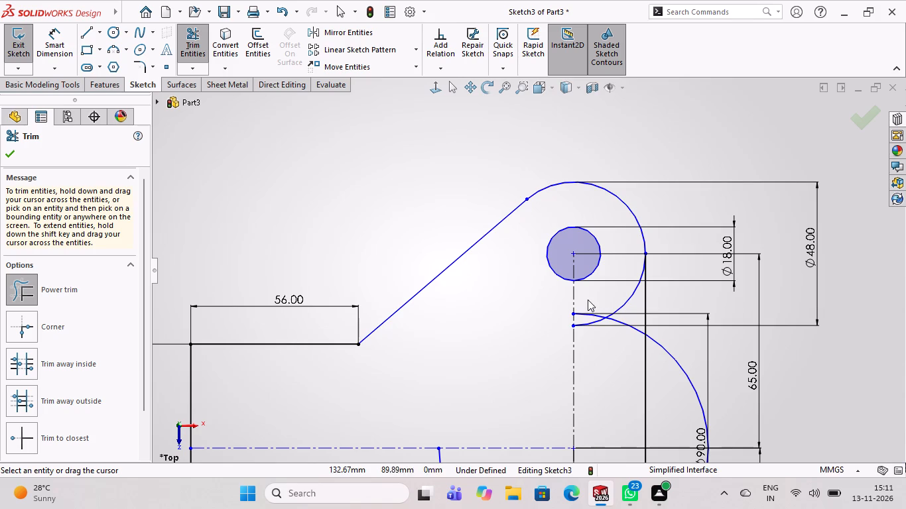
{"action": "left_click_drag", "start_coordinate": [588, 300], "coordinate": [617, 280]}
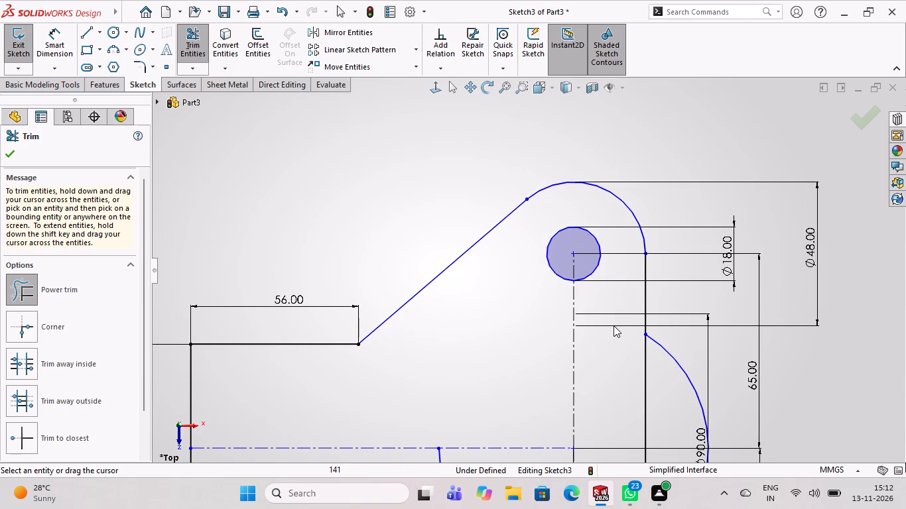
Trim the vertical line inside the 90 mm circle and the remaining inner arcs of the 90 mm and bottom 48 mm circles, leaving one closed outline.
{"action": "scroll", "coordinate": [614, 325], "scroll_direction": "up", "scroll_amount": 6}
{"action": "scroll", "coordinate": [567, 424], "scroll_direction": "down", "scroll_amount": 2}
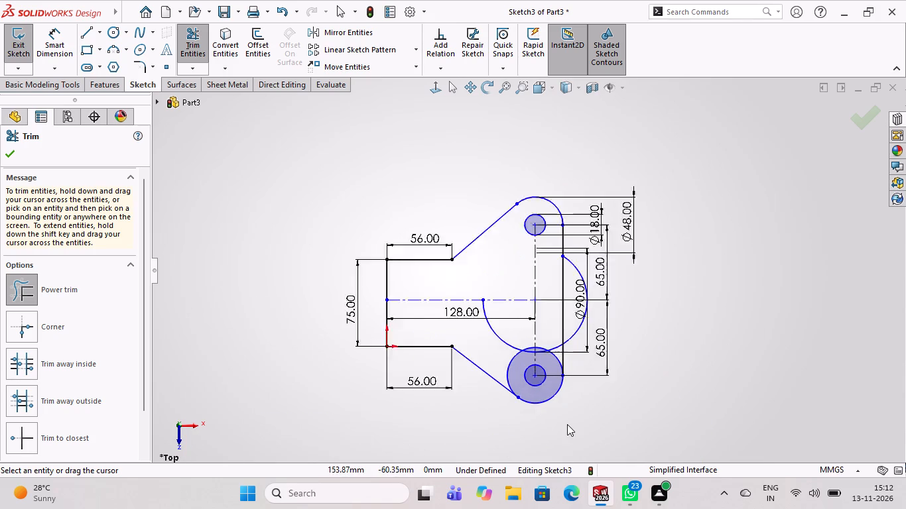
{"action": "scroll", "coordinate": [567, 424], "scroll_direction": "down", "scroll_amount": 2}
{"action": "left_click_drag", "start_coordinate": [478, 173], "coordinate": [543, 217]}
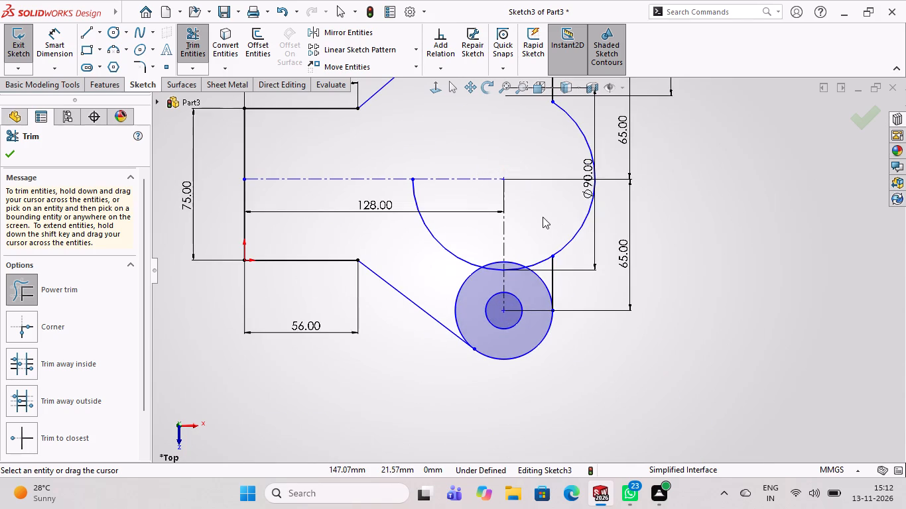
{"action": "scroll", "coordinate": [537, 265], "scroll_direction": "down", "scroll_amount": 4}
{"action": "left_click_drag", "start_coordinate": [537, 243], "coordinate": [378, 272]}
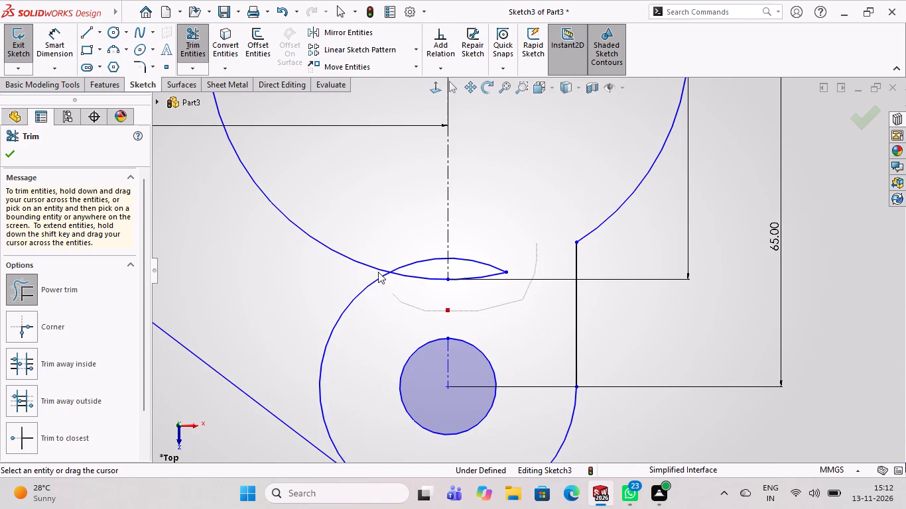
{"action": "left_click_drag", "start_coordinate": [378, 272], "coordinate": [468, 247]}
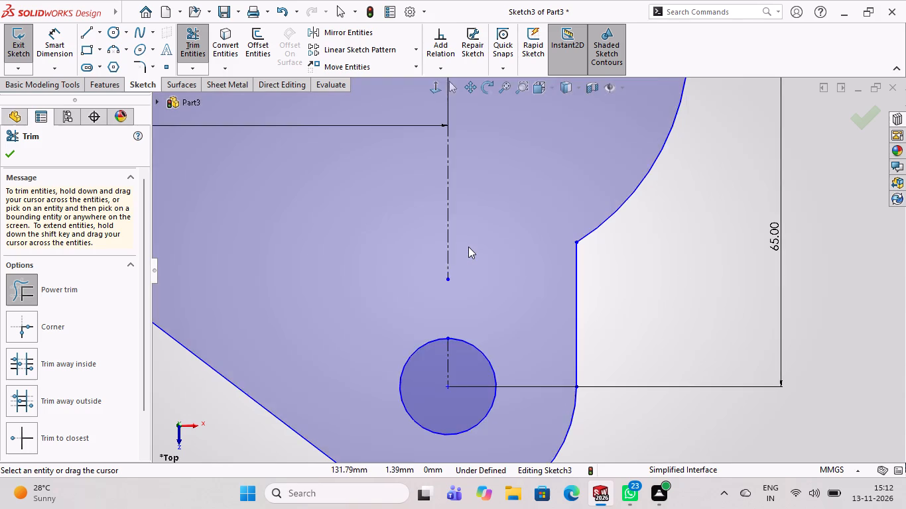
Trim the leftover vertical centerline stubs inside the top and bottom 18 mm circles.
{"action": "scroll", "coordinate": [468, 247], "scroll_direction": "up", "scroll_amount": 9}
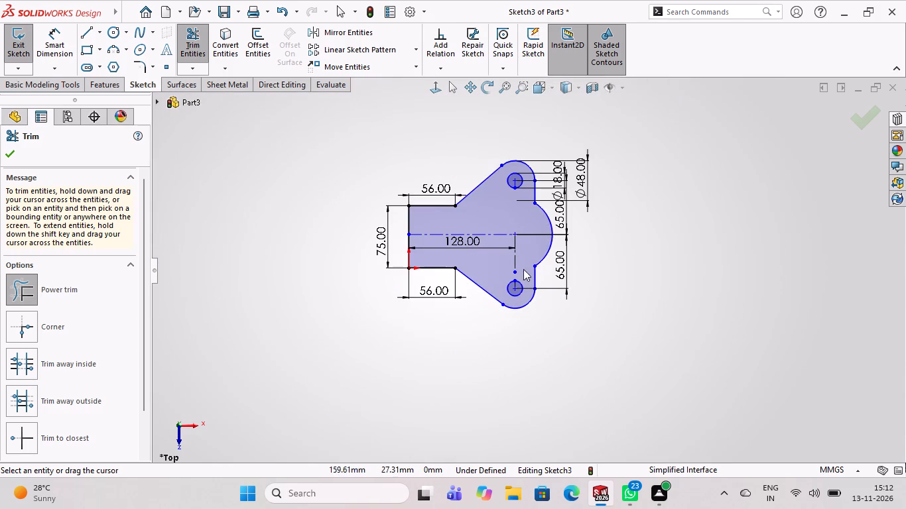
{"action": "scroll", "coordinate": [503, 222], "scroll_direction": "down", "scroll_amount": 2}
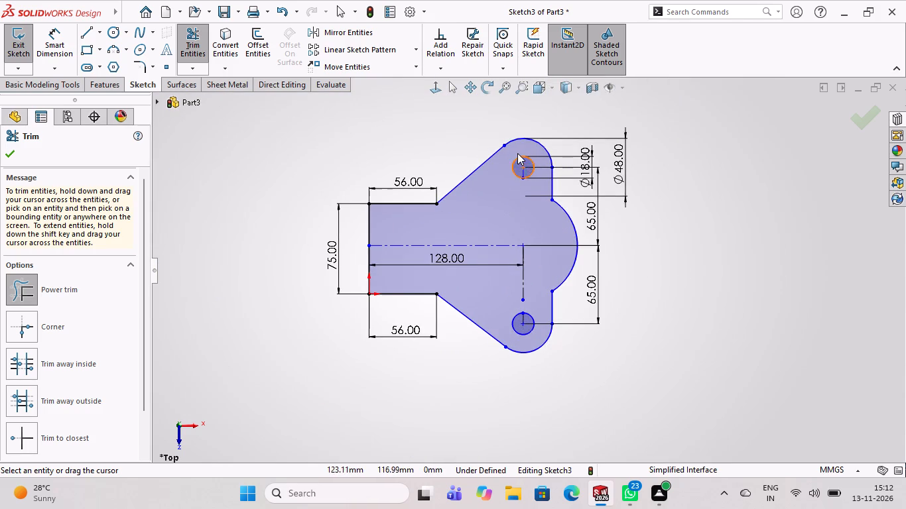
{"action": "scroll", "coordinate": [517, 153], "scroll_direction": "down", "scroll_amount": 7}
{"action": "left_click_drag", "start_coordinate": [529, 247], "coordinate": [549, 256]}
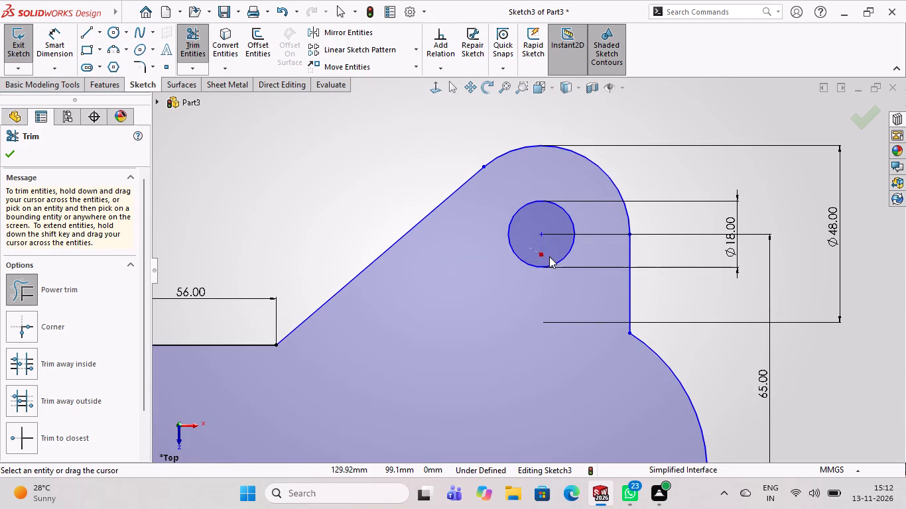
{"action": "left_click_drag", "start_coordinate": [549, 256], "coordinate": [552, 249]}
{"action": "scroll", "coordinate": [551, 249], "scroll_direction": "up", "scroll_amount": 9}
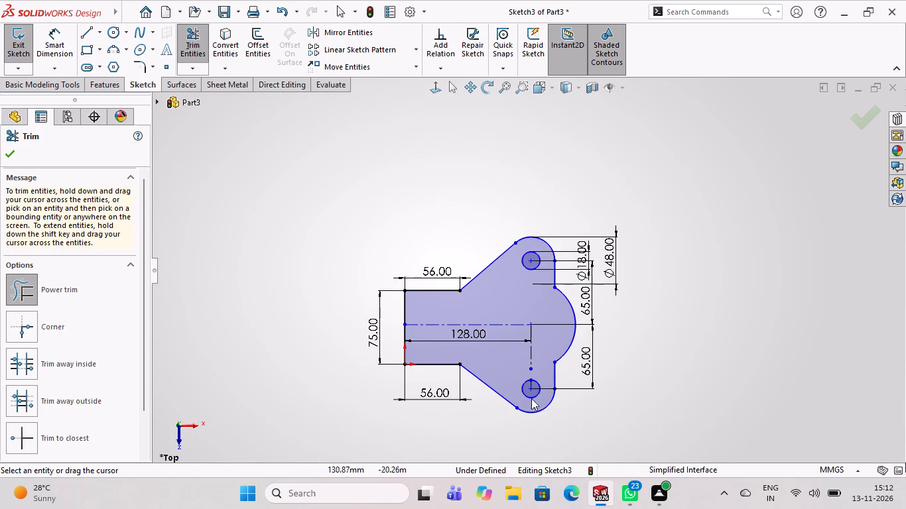
{"action": "scroll", "coordinate": [529, 404], "scroll_direction": "up", "scroll_amount": 5}
{"action": "scroll", "coordinate": [529, 404], "scroll_direction": "down", "scroll_amount": 5}
{"action": "scroll", "coordinate": [499, 200], "scroll_direction": "down", "scroll_amount": 4}
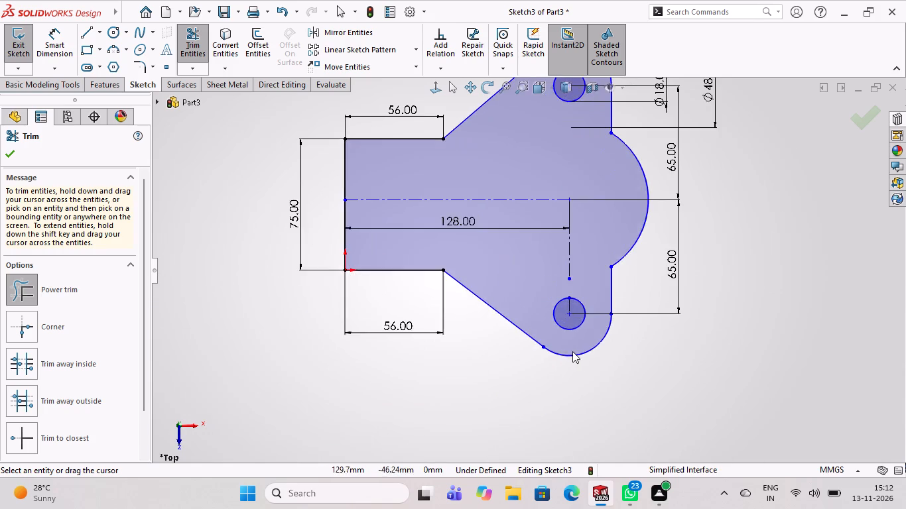
{"action": "scroll", "coordinate": [574, 351], "scroll_direction": "down", "scroll_amount": 6}
{"action": "scroll", "coordinate": [510, 199], "scroll_direction": "up", "scroll_amount": 4}
{"action": "scroll", "coordinate": [514, 192], "scroll_direction": "down", "scroll_amount": 5}
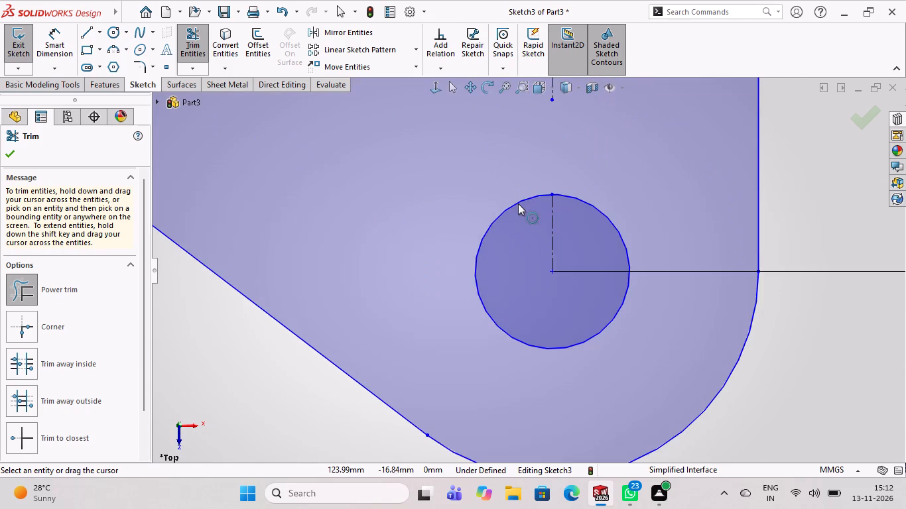
{"action": "left_click_drag", "start_coordinate": [520, 221], "coordinate": [590, 227]}
{"action": "scroll", "coordinate": [576, 280], "scroll_direction": "up", "scroll_amount": 8}
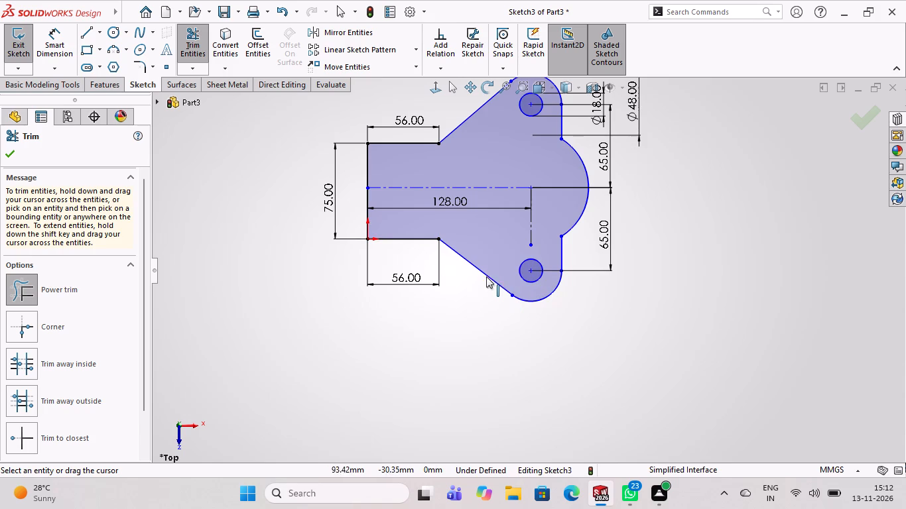
{"action": "key", "text": "Escape"}
Delete the 128 mm dimension along the horizontal centerline.
{"action": "left_click", "coordinate": [470, 202]}
{"action": "right_click", "coordinate": [471, 205]}
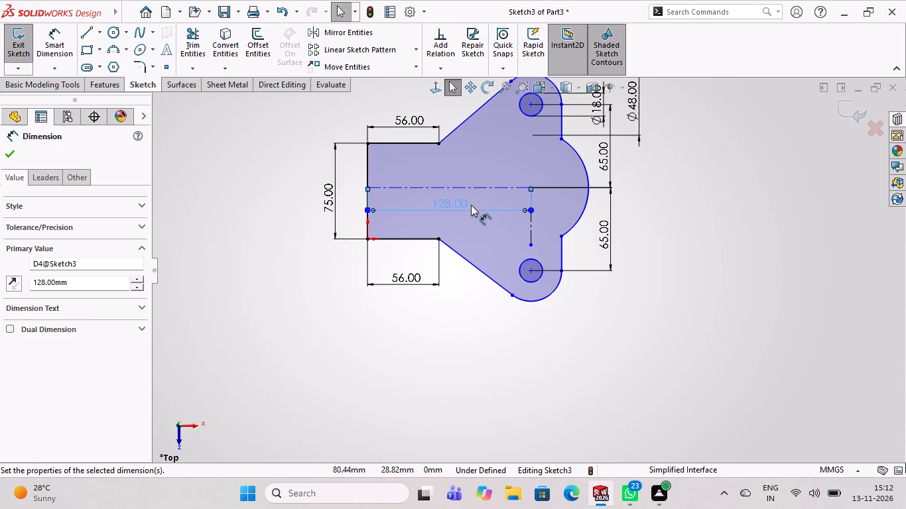
{"action": "left_click", "coordinate": [502, 319]}
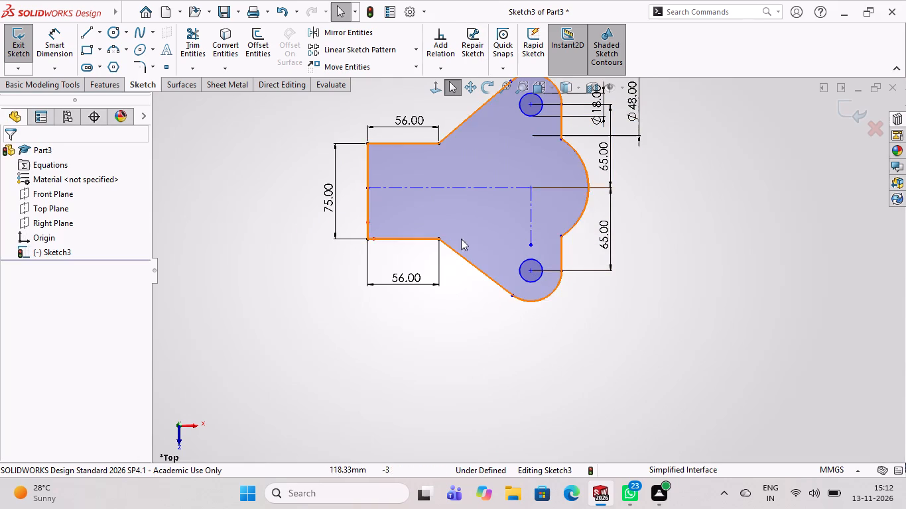
Add a 128 mm horizontal dimension from the origin to the centre of the bottom 18 mm circle, placed below the profile.
{"action": "left_click", "coordinate": [61, 37]}
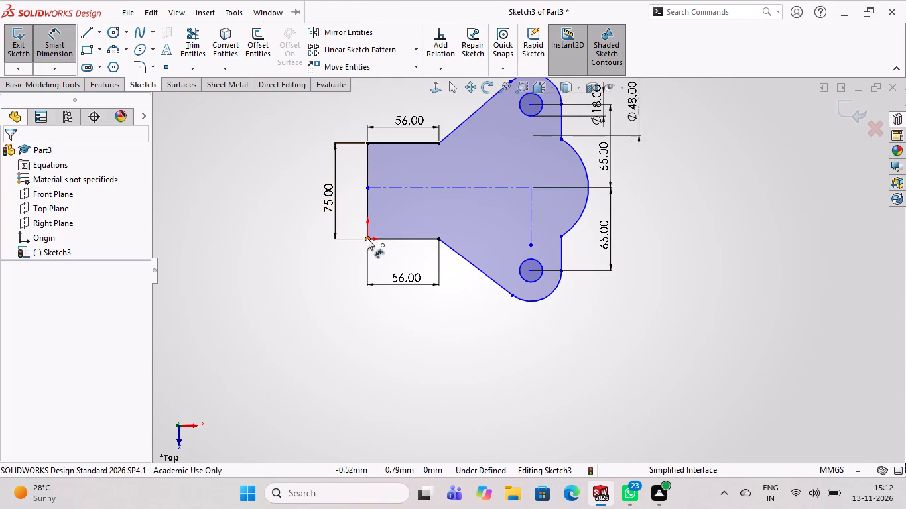
{"action": "left_click", "coordinate": [367, 238]}
{"action": "left_click", "coordinate": [531, 269]}
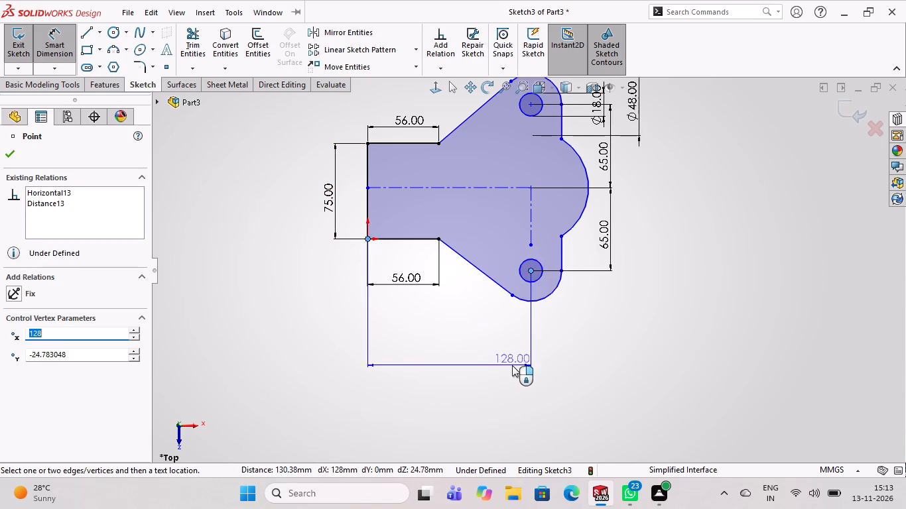
{"action": "left_click", "coordinate": [511, 367]}
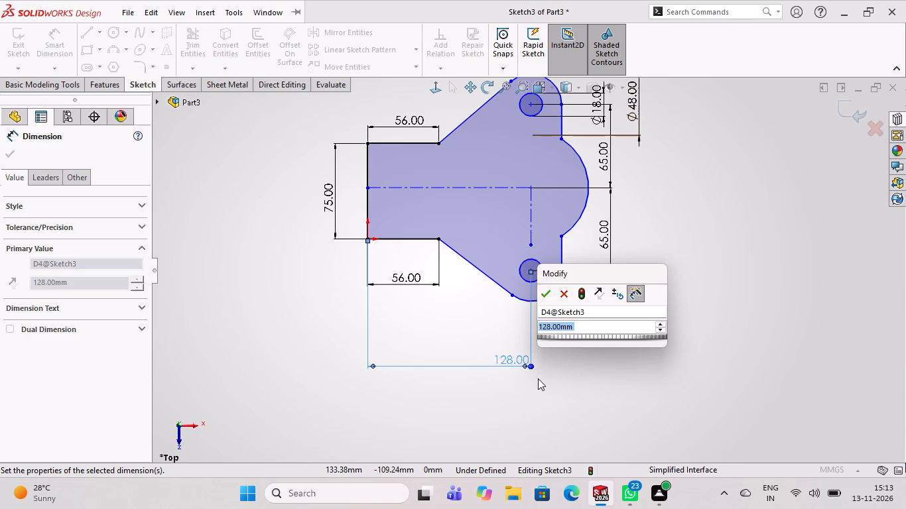
{"action": "left_click", "coordinate": [791, 314]}
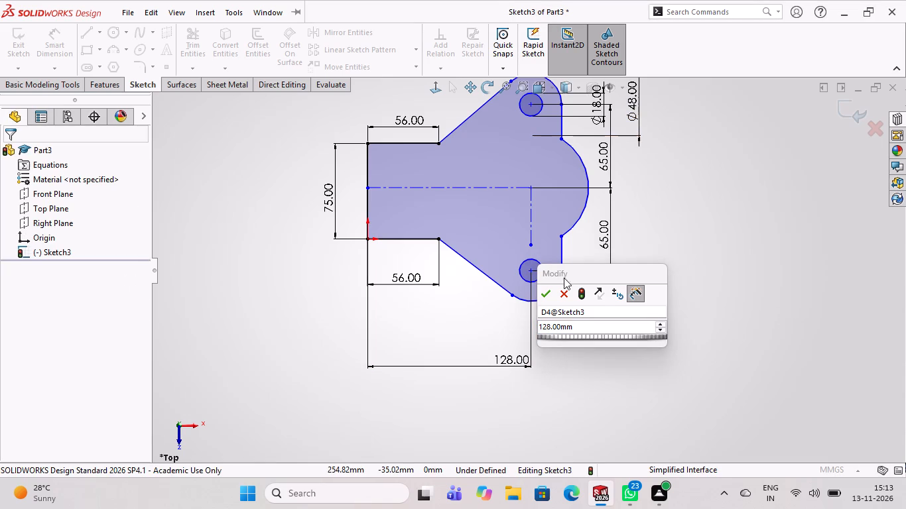
{"action": "left_click", "coordinate": [543, 294]}
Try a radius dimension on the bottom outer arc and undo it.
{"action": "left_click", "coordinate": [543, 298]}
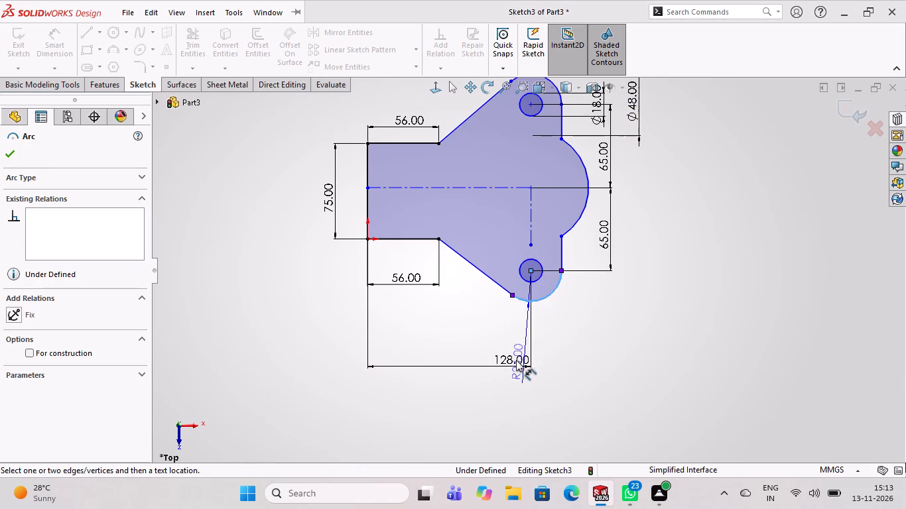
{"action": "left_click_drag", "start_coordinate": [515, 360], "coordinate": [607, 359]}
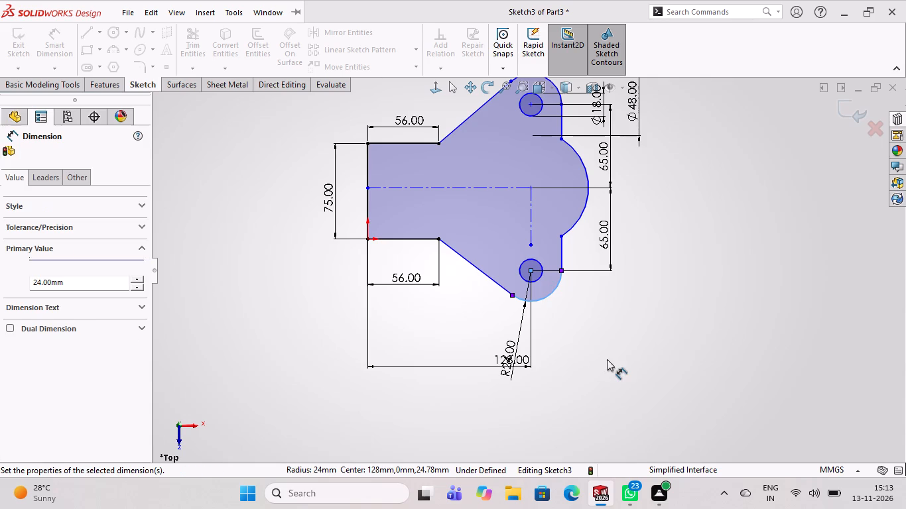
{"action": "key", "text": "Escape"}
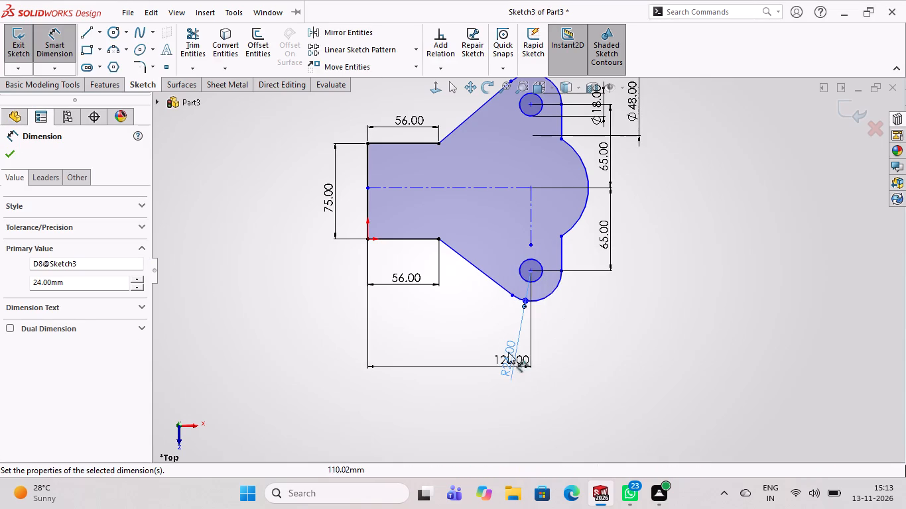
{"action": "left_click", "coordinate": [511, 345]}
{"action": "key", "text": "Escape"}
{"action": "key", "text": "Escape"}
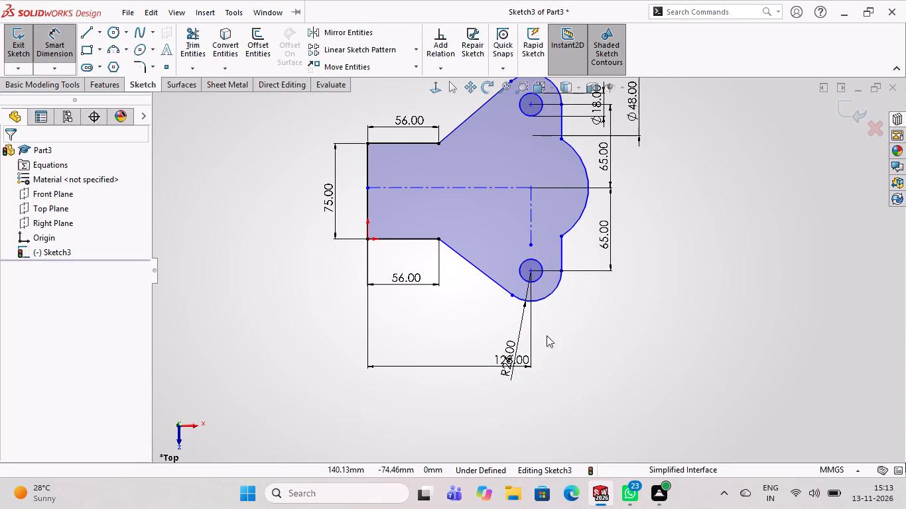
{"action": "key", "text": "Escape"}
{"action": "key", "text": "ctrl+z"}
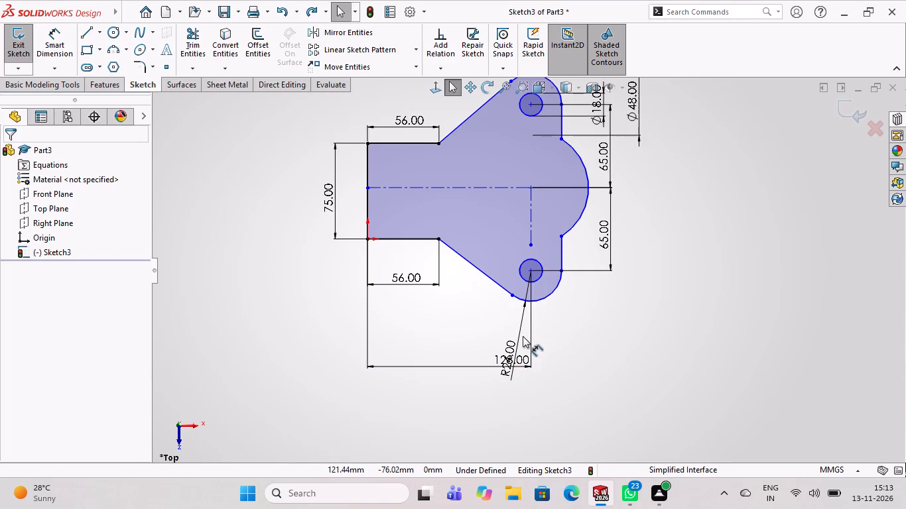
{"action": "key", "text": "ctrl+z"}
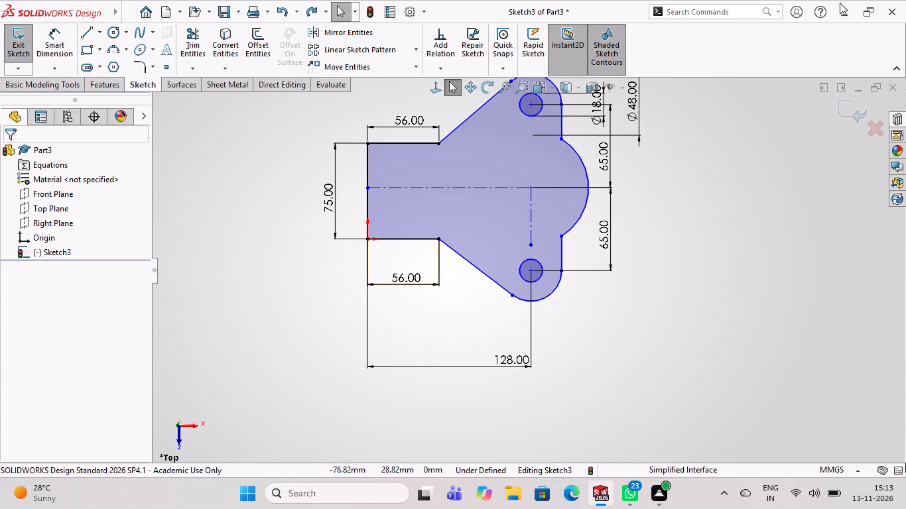
Apply a Vertical relation to the centres of the bottom 18 mm circle, the 90 mm arc and the top 18 mm circle.
{"action": "left_click", "coordinate": [530, 267], "text": "ctrl"}
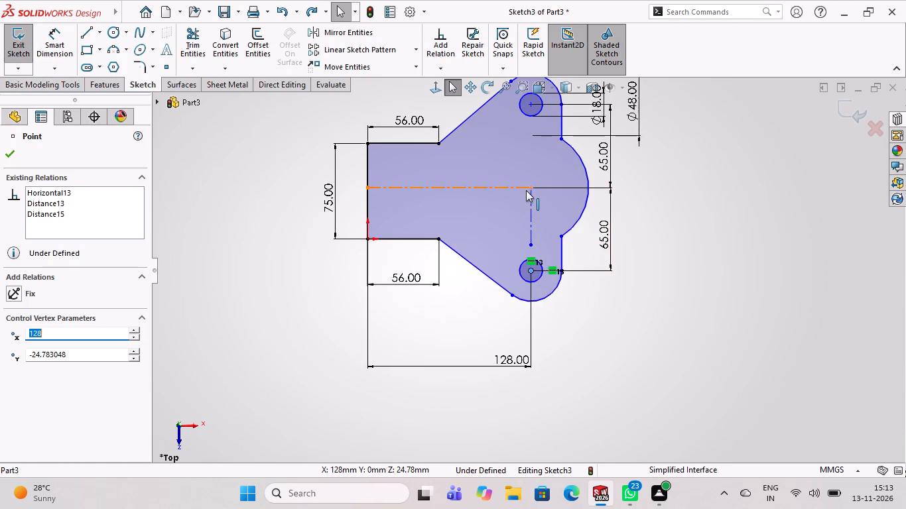
{"action": "left_click", "coordinate": [533, 188], "text": "ctrl"}
{"action": "left_click", "coordinate": [531, 103], "text": "ctrl"}
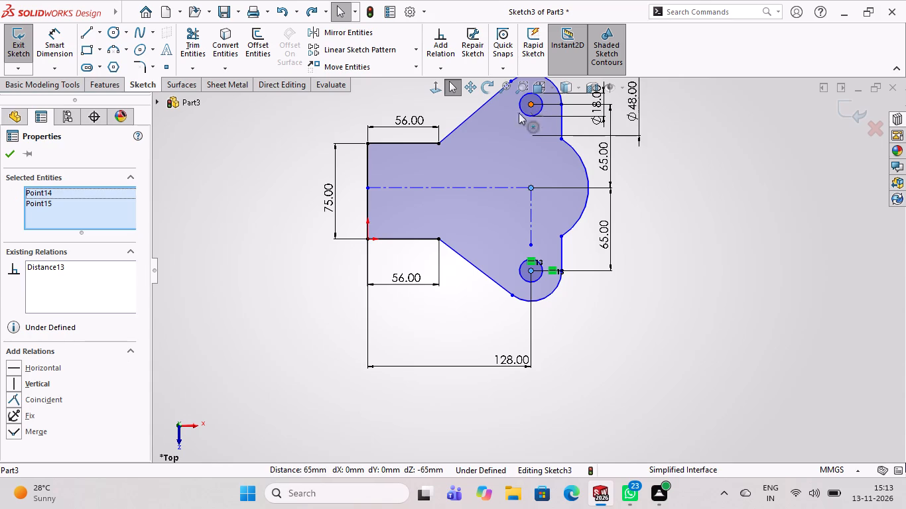
{"action": "left_click", "coordinate": [16, 382], "text": "ctrl"}
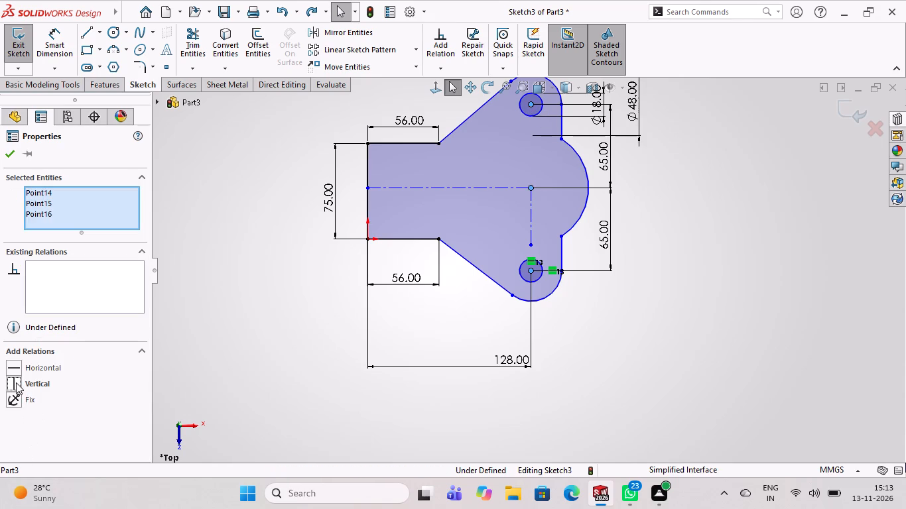
{"action": "scroll", "coordinate": [779, 272], "scroll_direction": "up", "scroll_amount": 1, "text": "ctrl"}
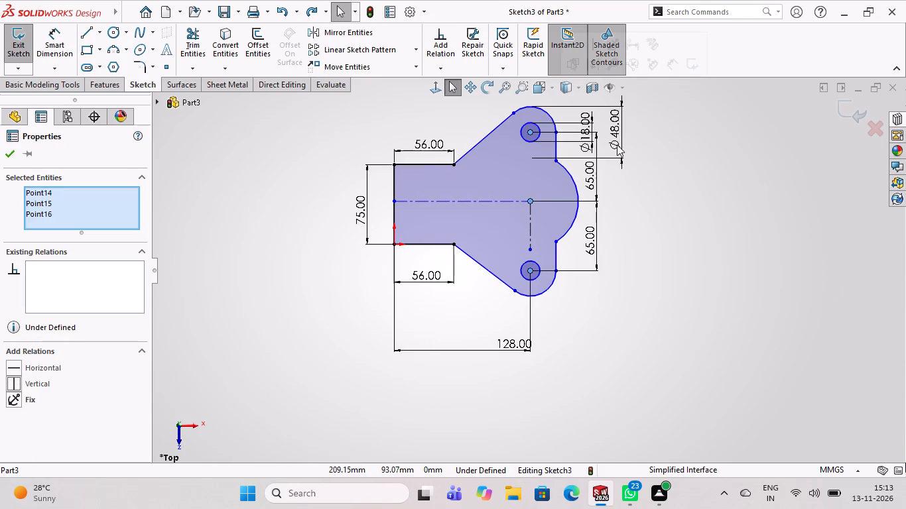
{"action": "scroll", "coordinate": [617, 144], "scroll_direction": "down", "scroll_amount": 1}
{"action": "left_click", "coordinate": [708, 180]}
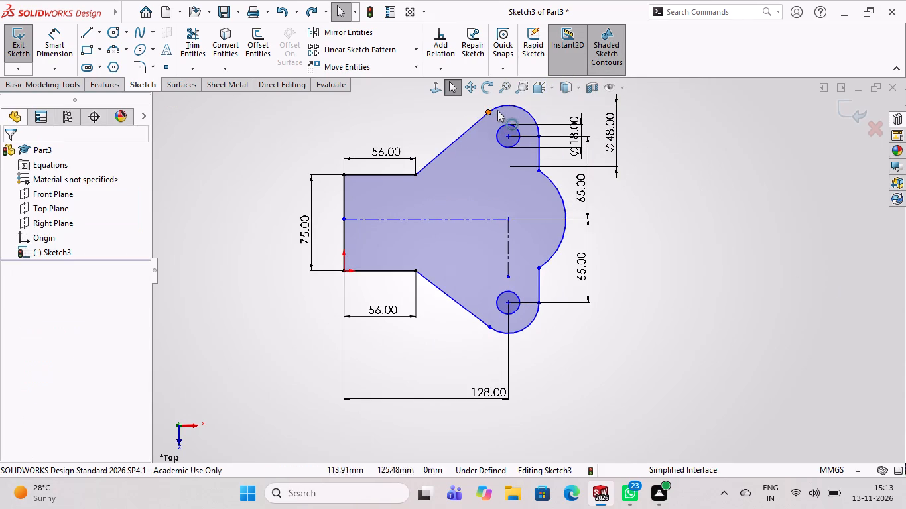
Check the existing relations of the top outer arc.
{"action": "left_click", "coordinate": [497, 107], "text": "ctrl"}
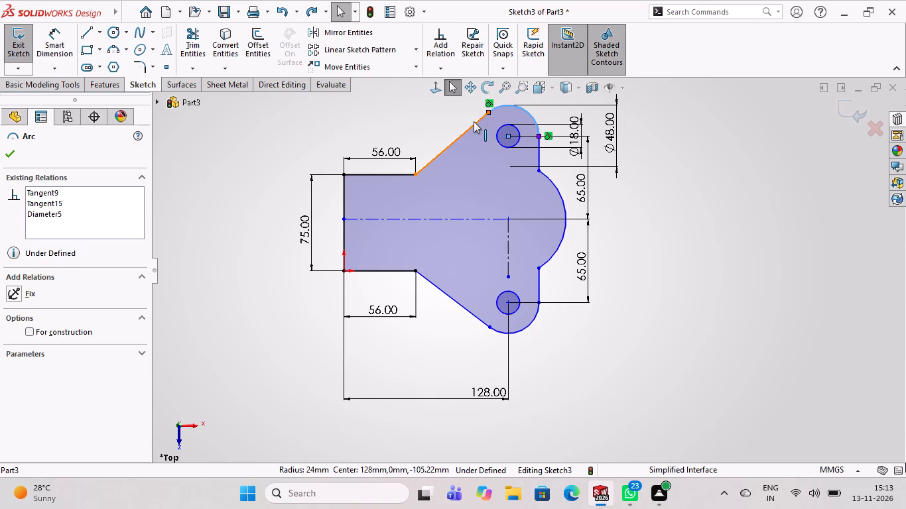
{"action": "left_click", "coordinate": [636, 359], "text": "ctrl"}
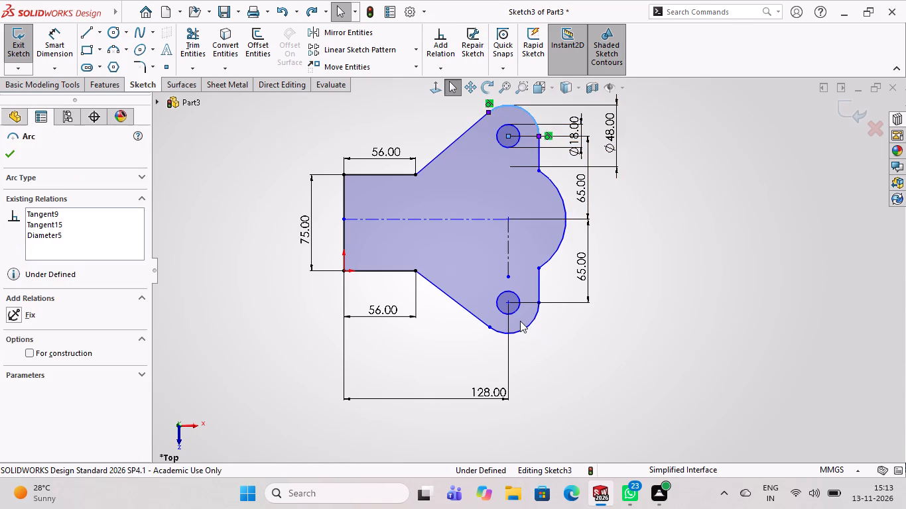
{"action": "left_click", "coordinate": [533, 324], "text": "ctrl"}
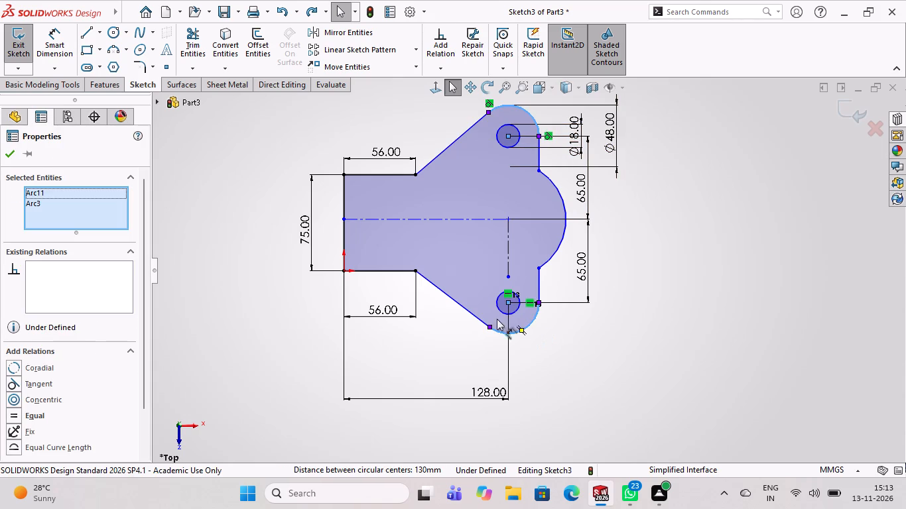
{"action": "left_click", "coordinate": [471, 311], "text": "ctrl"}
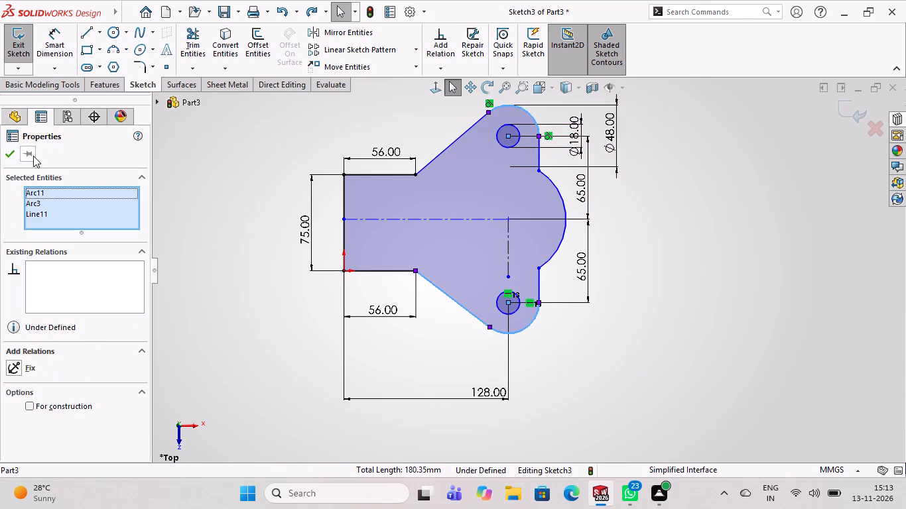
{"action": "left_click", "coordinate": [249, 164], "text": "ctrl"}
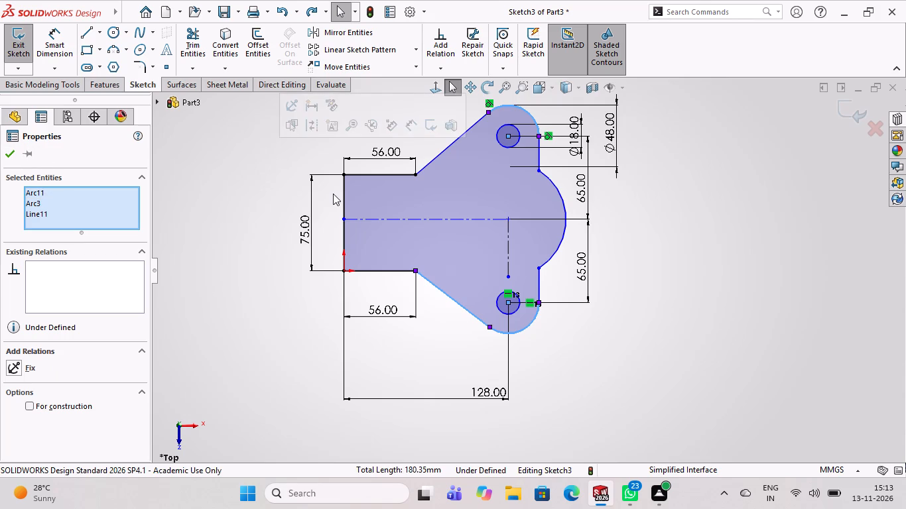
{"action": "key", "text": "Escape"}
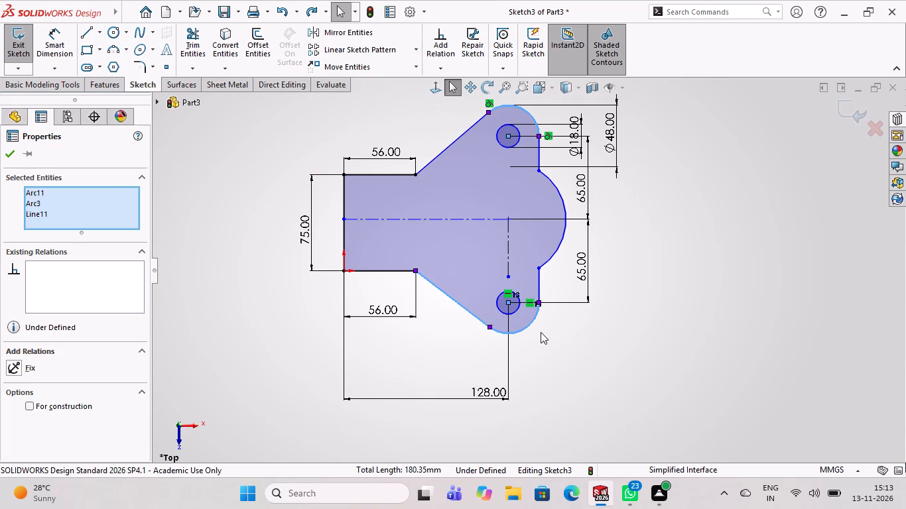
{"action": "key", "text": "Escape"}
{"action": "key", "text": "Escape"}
Apply a Tangent relation between the bottom outer arc and the lower slanted line of the profile.
{"action": "left_click", "coordinate": [523, 325], "text": "ctrl"}
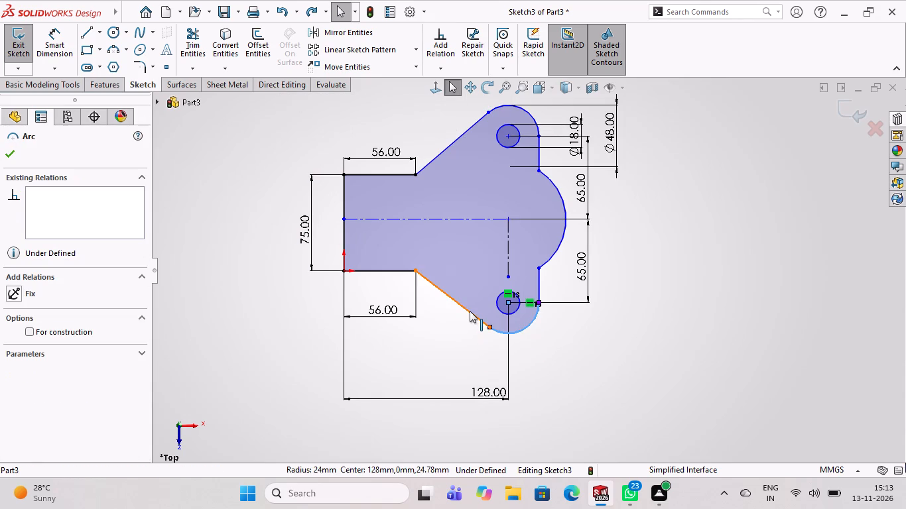
{"action": "left_click", "coordinate": [470, 311], "text": "ctrl"}
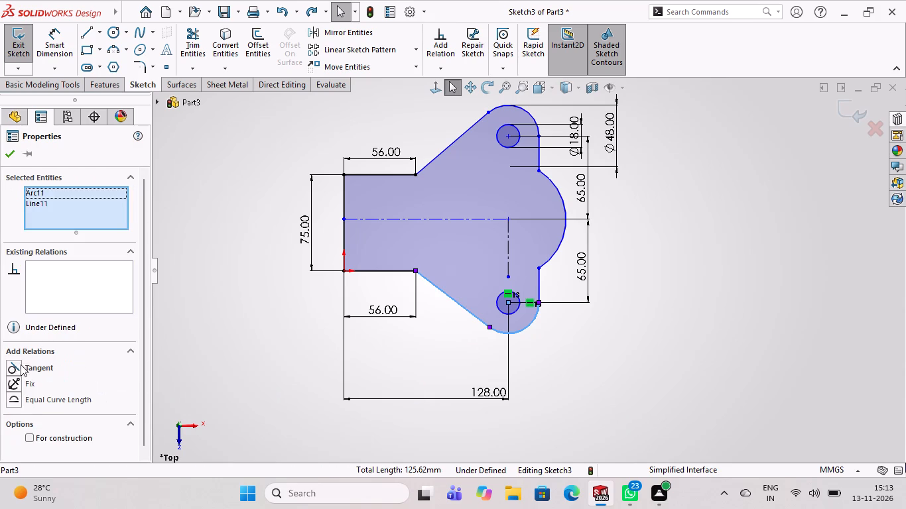
{"action": "left_click", "coordinate": [14, 367], "text": "ctrl"}
{"action": "left_click", "coordinate": [625, 344], "text": "ctrl"}
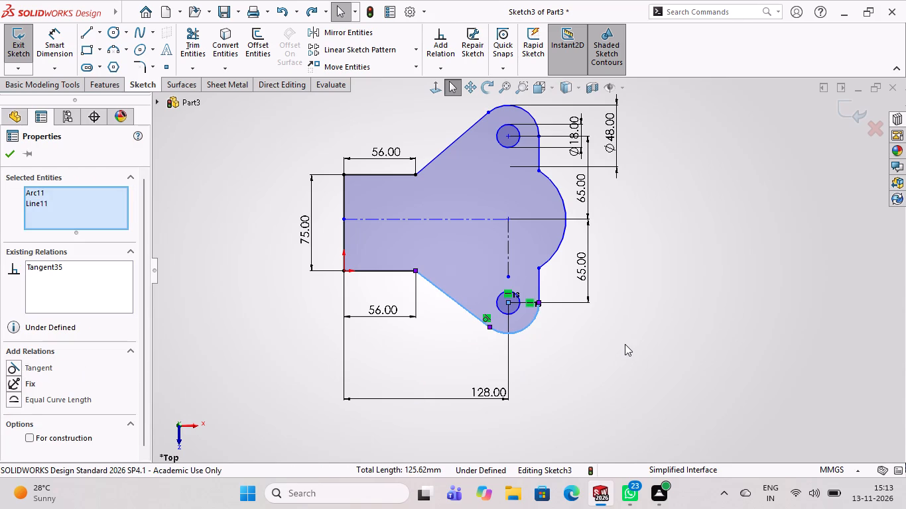
Apply a Tangent relation between the bottom outer arc and the short vertical line joining it to the large middle arc.
{"action": "left_click", "coordinate": [535, 279]}
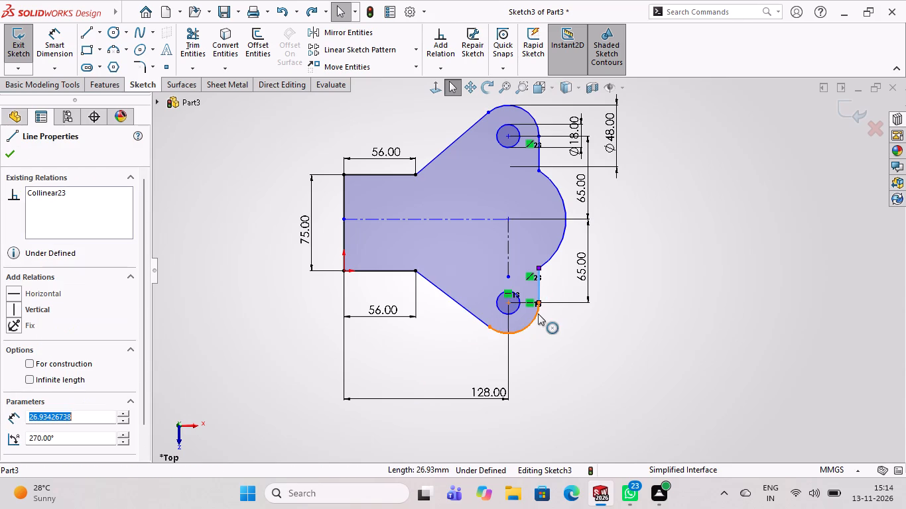
{"action": "left_click", "coordinate": [538, 313], "text": "ctrl"}
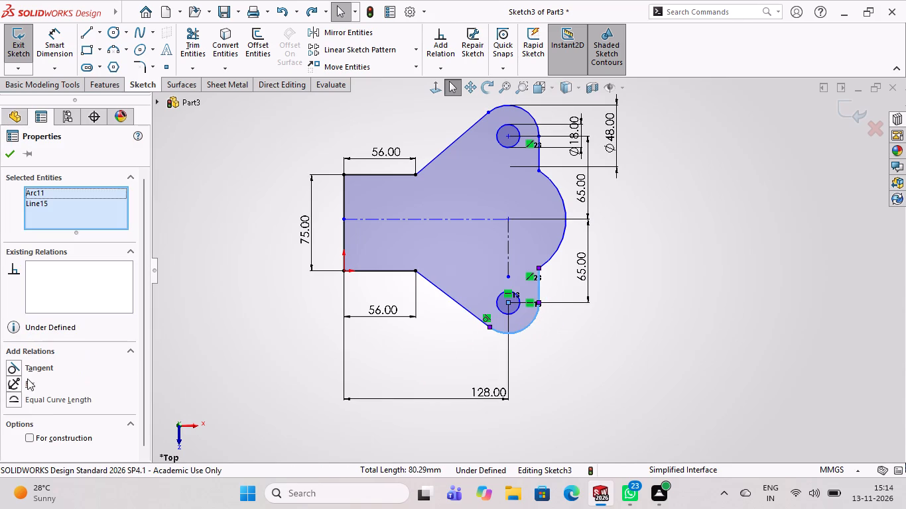
{"action": "left_click", "coordinate": [11, 364], "text": "ctrl"}
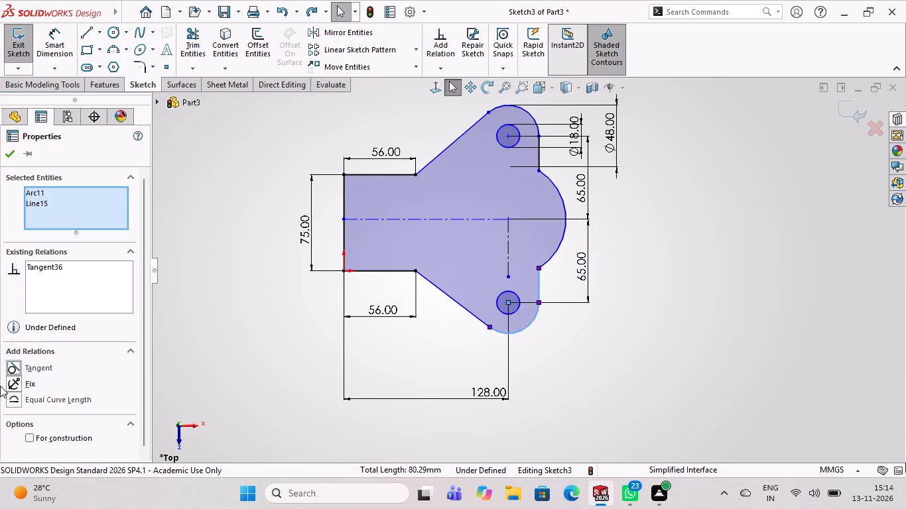
Add a radius dimension to the large middle arc between the two lobes, placed outside the profile.
{"action": "scroll", "coordinate": [147, 343], "scroll_direction": "up", "scroll_amount": 1}
{"action": "scroll", "coordinate": [562, 270], "scroll_direction": "up", "scroll_amount": 2}
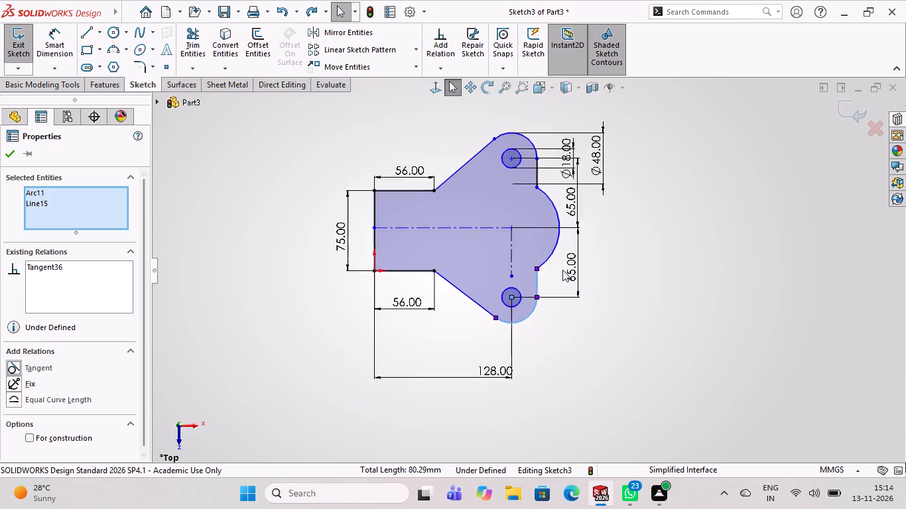
{"action": "scroll", "coordinate": [562, 270], "scroll_direction": "up", "scroll_amount": 3}
{"action": "scroll", "coordinate": [562, 270], "scroll_direction": "down", "scroll_amount": 4}
{"action": "scroll", "coordinate": [513, 303], "scroll_direction": "down", "scroll_amount": 1}
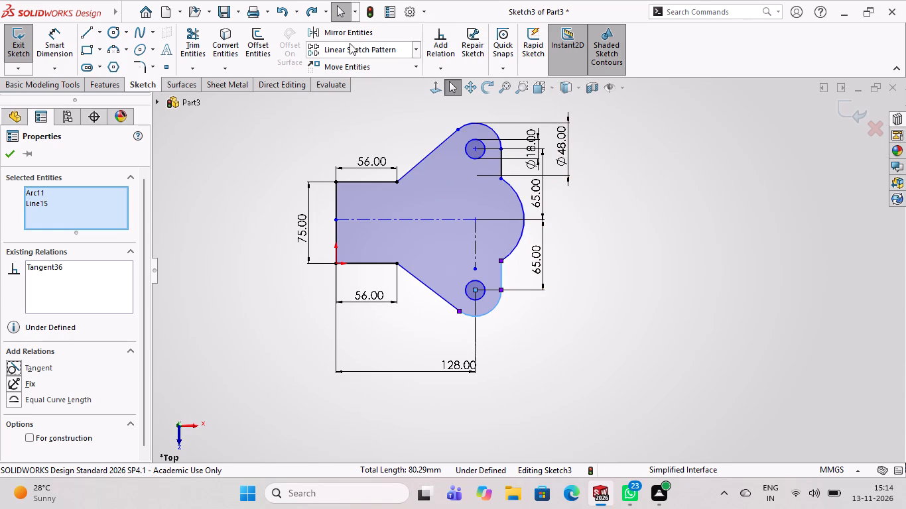
{"action": "left_click", "coordinate": [48, 30]}
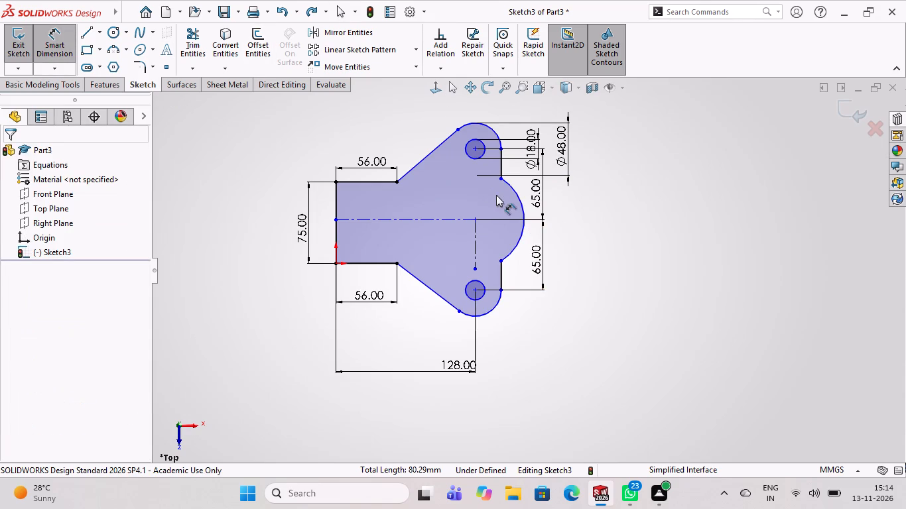
{"action": "left_click", "coordinate": [517, 194]}
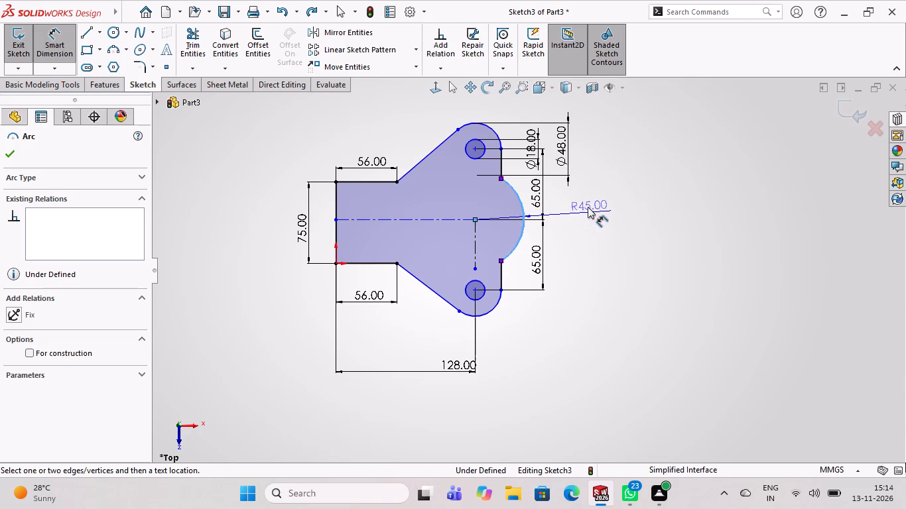
{"action": "left_click", "coordinate": [586, 204]}
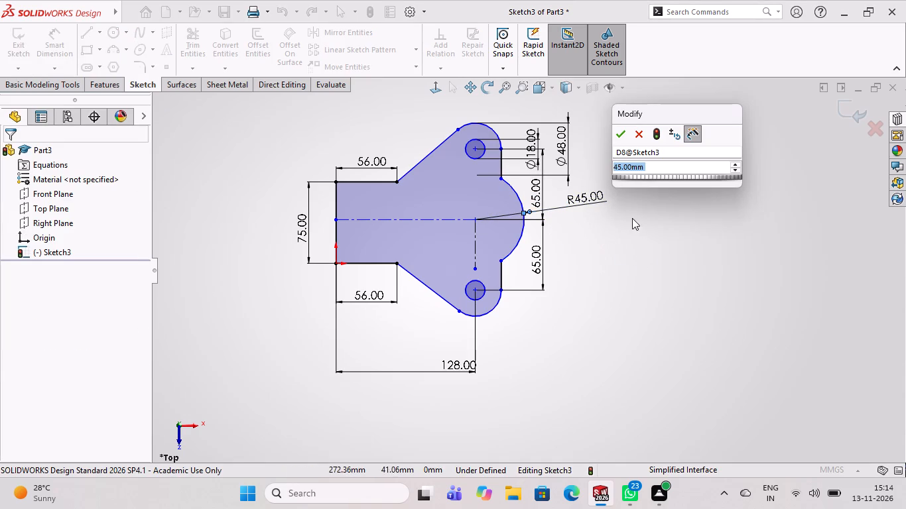
{"action": "left_click", "coordinate": [620, 134]}
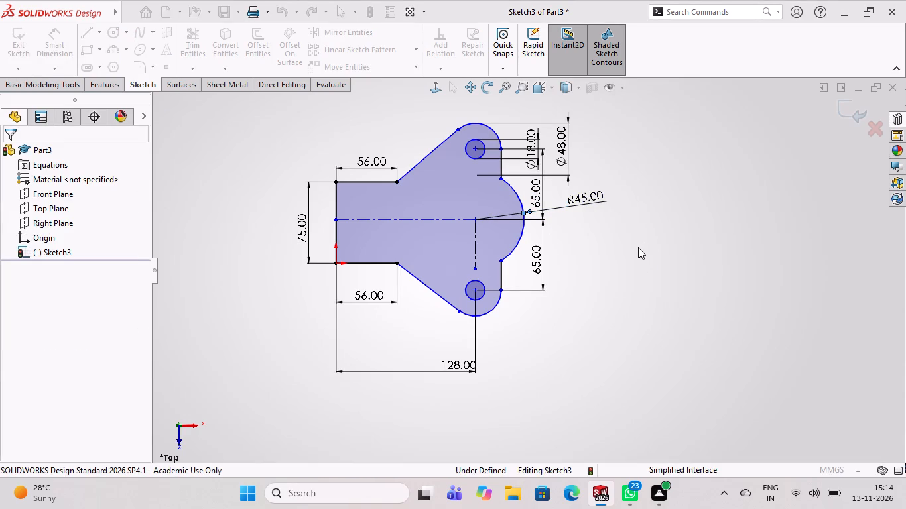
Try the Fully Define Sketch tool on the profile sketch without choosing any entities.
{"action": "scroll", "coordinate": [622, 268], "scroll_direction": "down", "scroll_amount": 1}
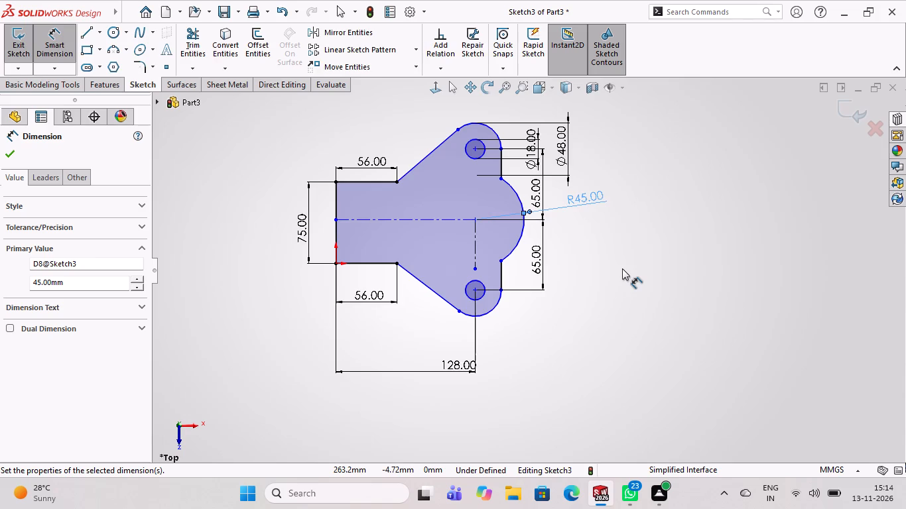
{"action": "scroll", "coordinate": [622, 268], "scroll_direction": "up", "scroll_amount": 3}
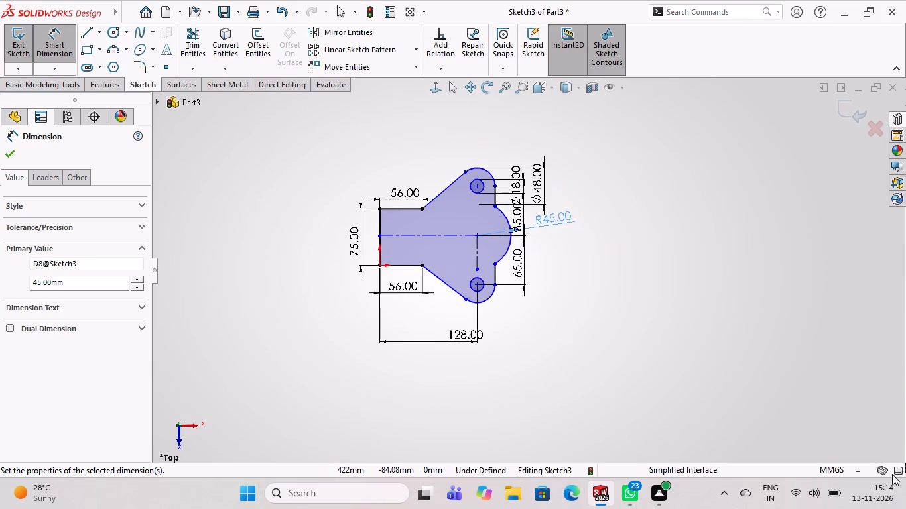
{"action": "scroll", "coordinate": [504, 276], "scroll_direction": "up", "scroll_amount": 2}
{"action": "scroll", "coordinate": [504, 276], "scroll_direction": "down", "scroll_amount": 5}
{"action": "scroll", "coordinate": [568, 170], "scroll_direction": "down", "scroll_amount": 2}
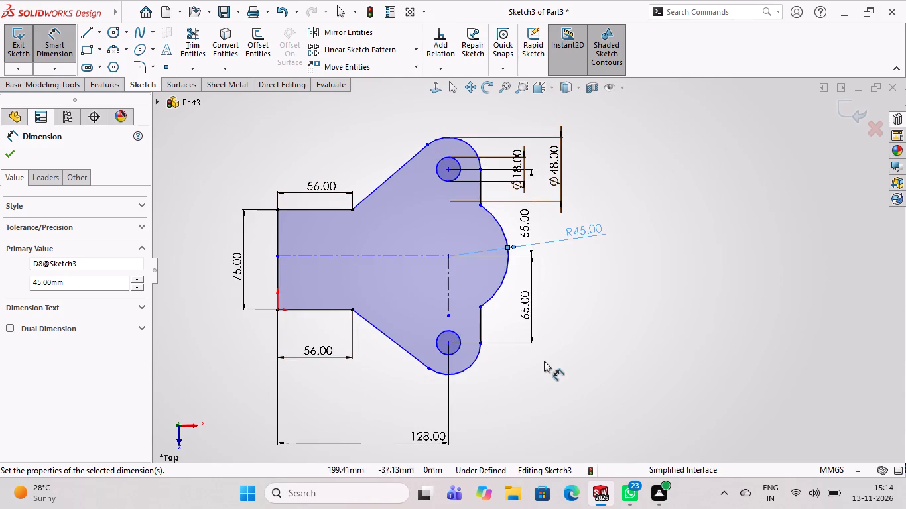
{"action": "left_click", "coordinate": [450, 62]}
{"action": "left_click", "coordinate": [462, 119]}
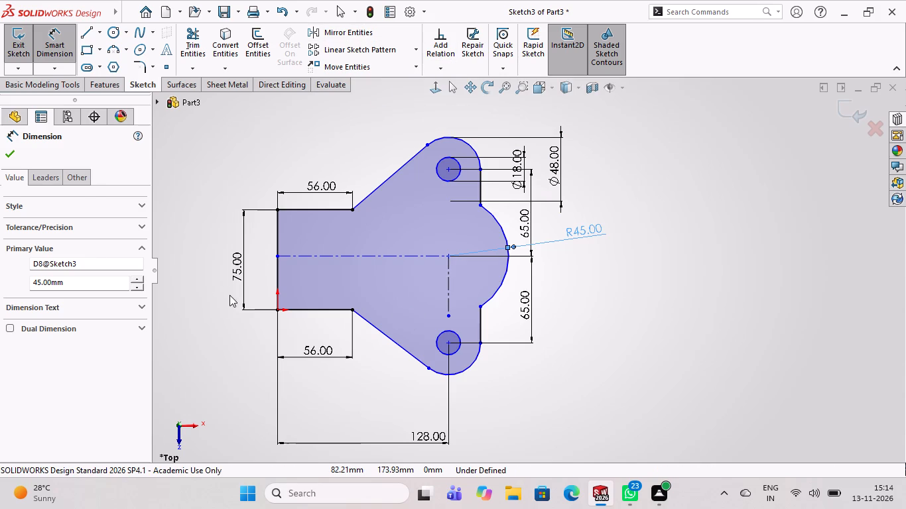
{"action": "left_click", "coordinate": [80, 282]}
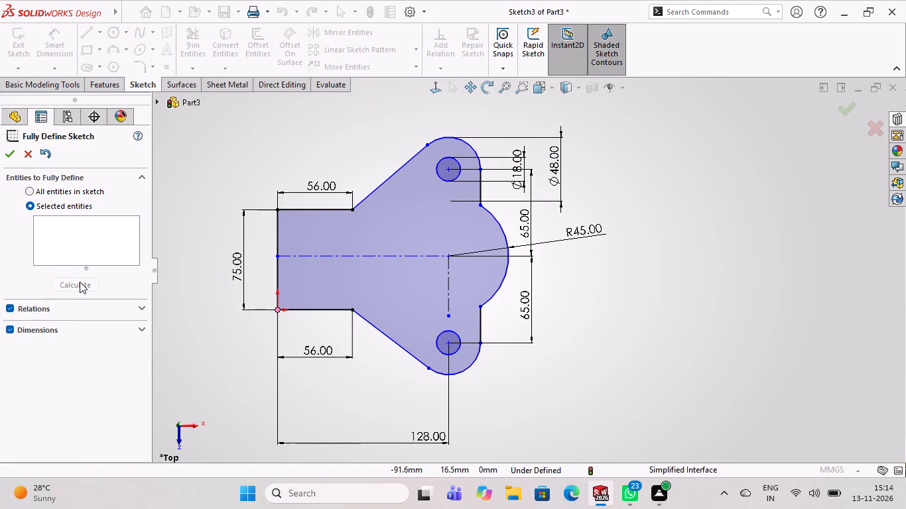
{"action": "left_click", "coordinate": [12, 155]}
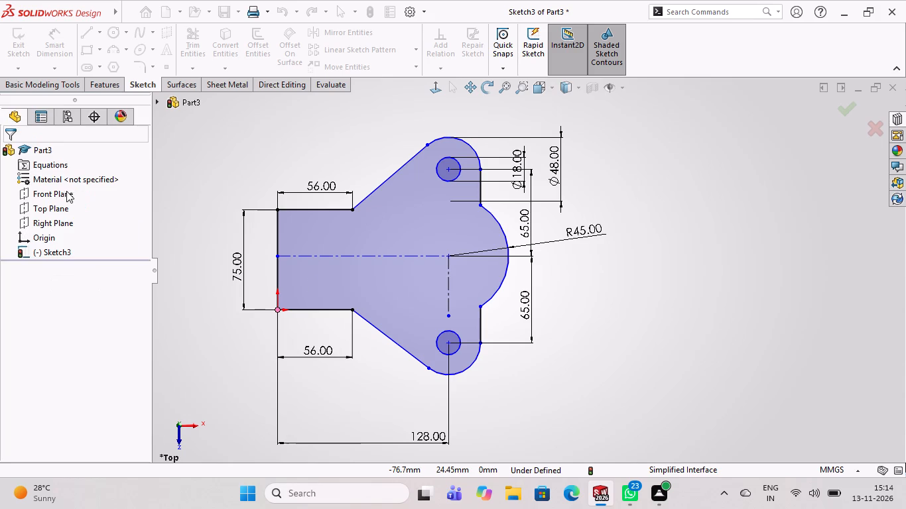
Add a vertical dimension from the origin to the horizontal centreline, placed outside the 75 mm height dimension.
{"action": "scroll", "coordinate": [599, 395], "scroll_direction": "up", "scroll_amount": 3}
{"action": "scroll", "coordinate": [422, 319], "scroll_direction": "down", "scroll_amount": 2}
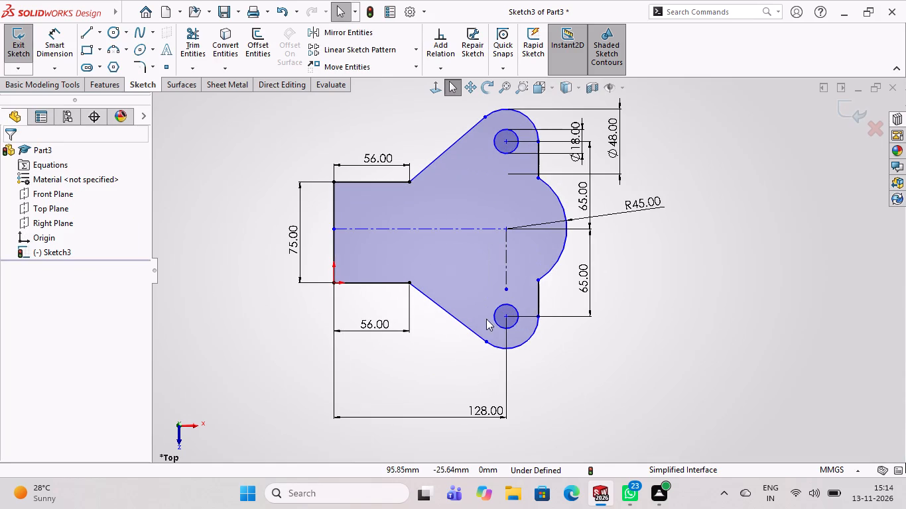
{"action": "left_click", "coordinate": [614, 368]}
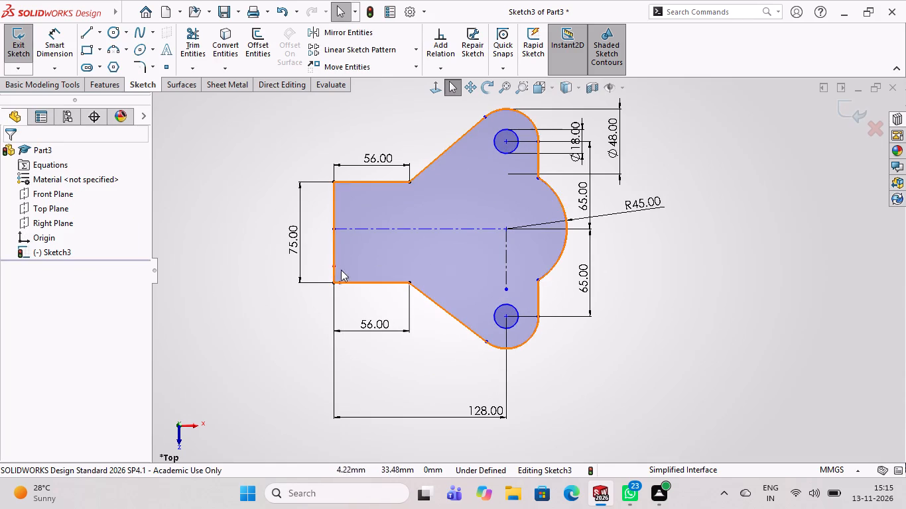
{"action": "left_click", "coordinate": [48, 45]}
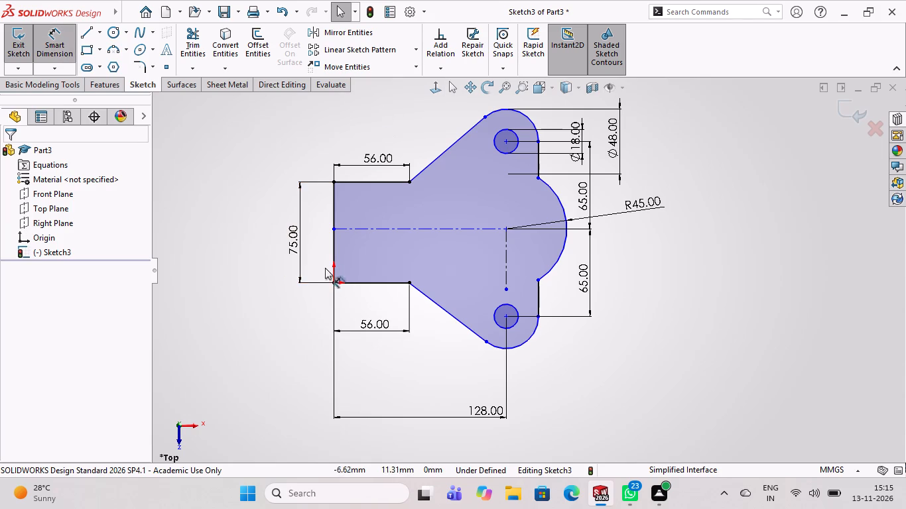
{"action": "left_click", "coordinate": [336, 280]}
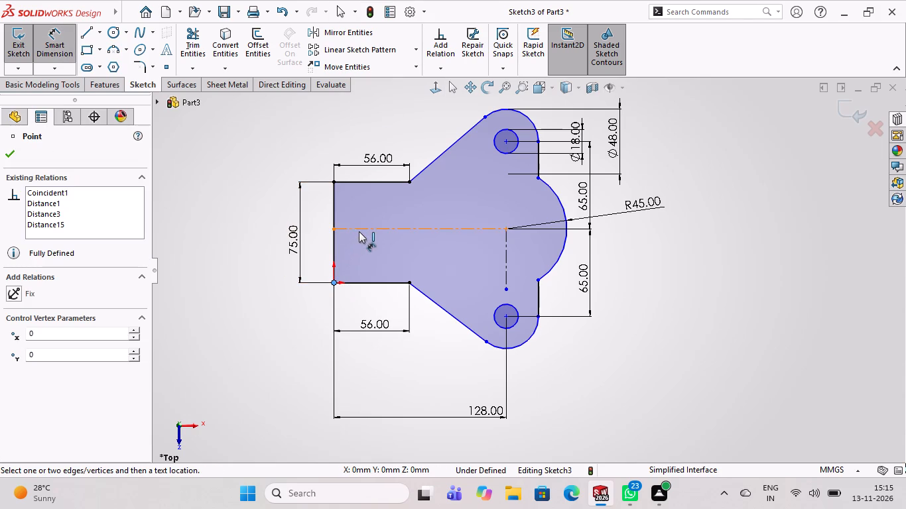
{"action": "left_click", "coordinate": [359, 231]}
{"action": "left_click", "coordinate": [257, 254]}
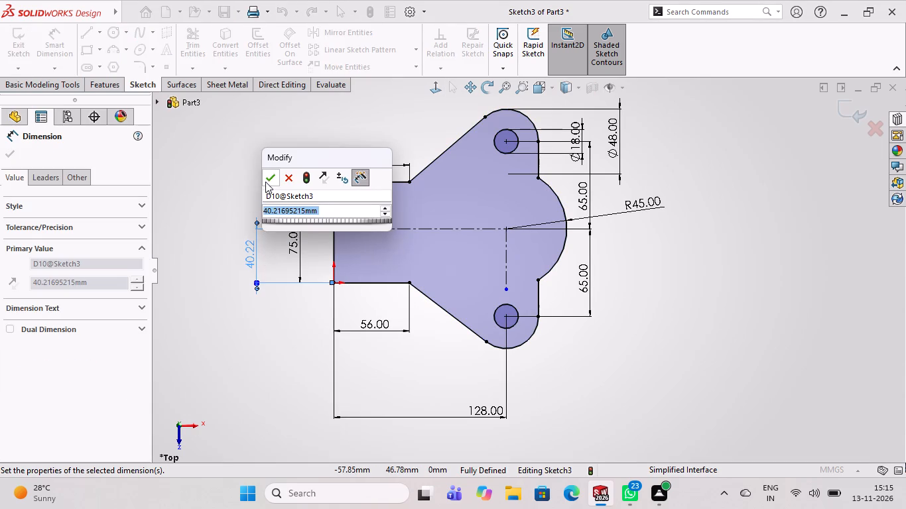
{"action": "left_click", "coordinate": [267, 180]}
{"action": "left_click", "coordinate": [794, 325]}
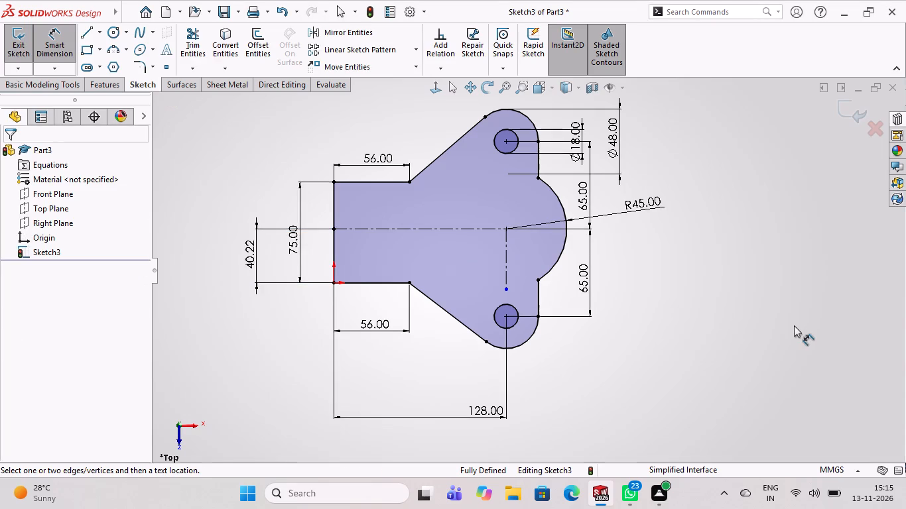
{"action": "left_click", "coordinate": [794, 325]}
Set the vertical distance between the origin and the horizontal centreline to 75/2, giving 37.5 mm.
{"action": "double_click", "coordinate": [250, 253]}
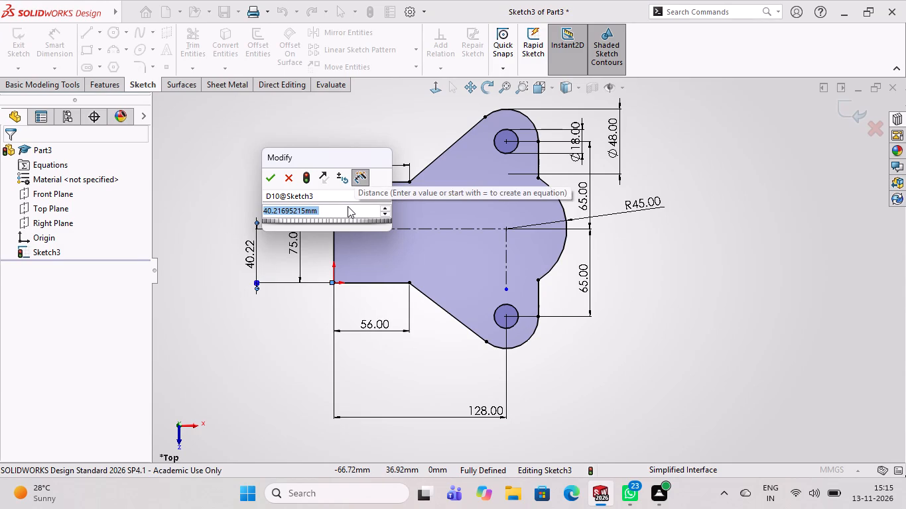
{"action": "type", "text": "75"}
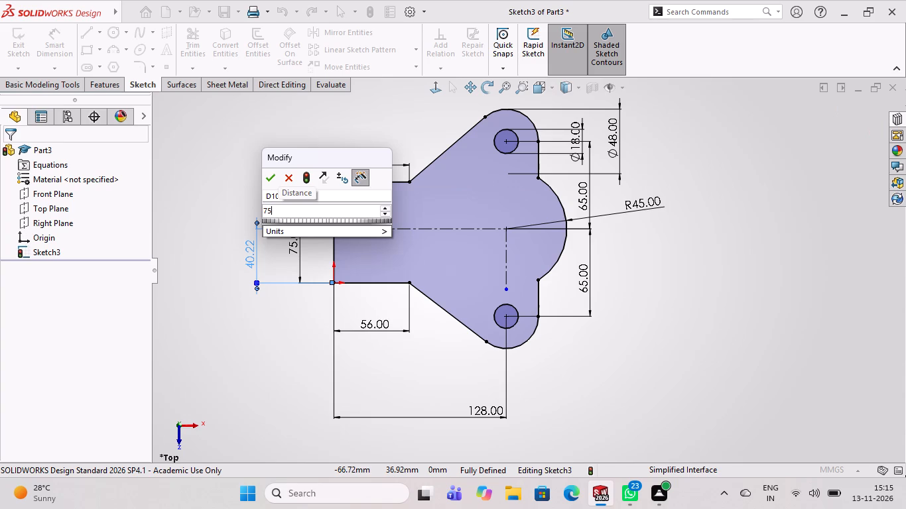
{"action": "key", "text": "BackSpace"}
{"action": "key", "text": "BackSpace"}
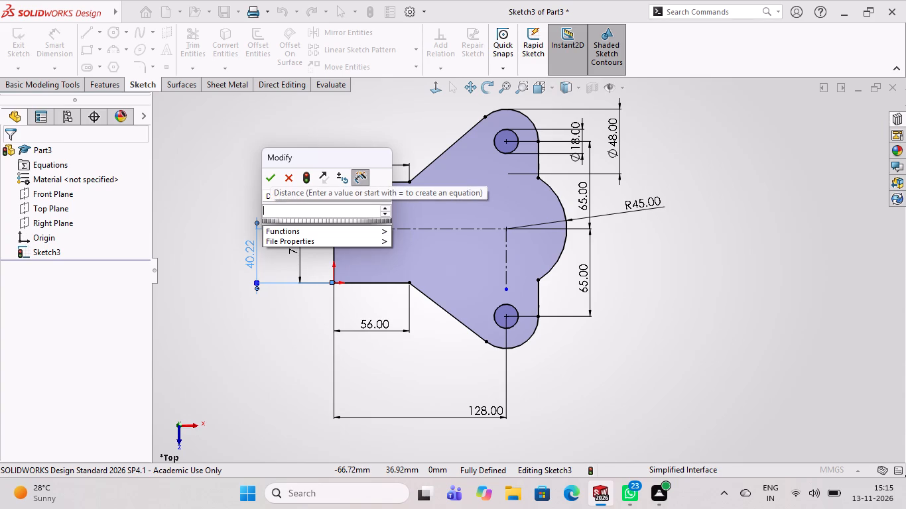
{"action": "type", "text": "32"}
{"action": "key", "text": "period"}
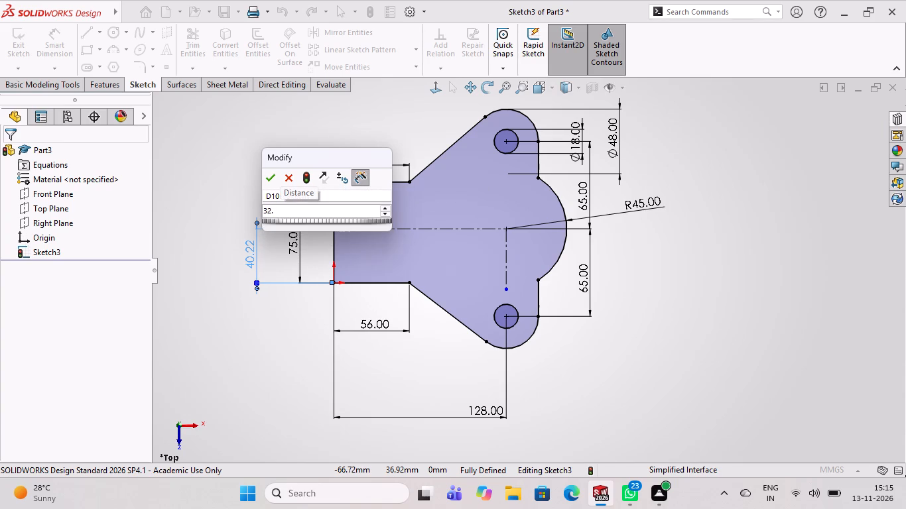
{"action": "key", "text": "BackSpace"}
{"action": "key", "text": "BackSpace"}
{"action": "key", "text": "BackSpace"}
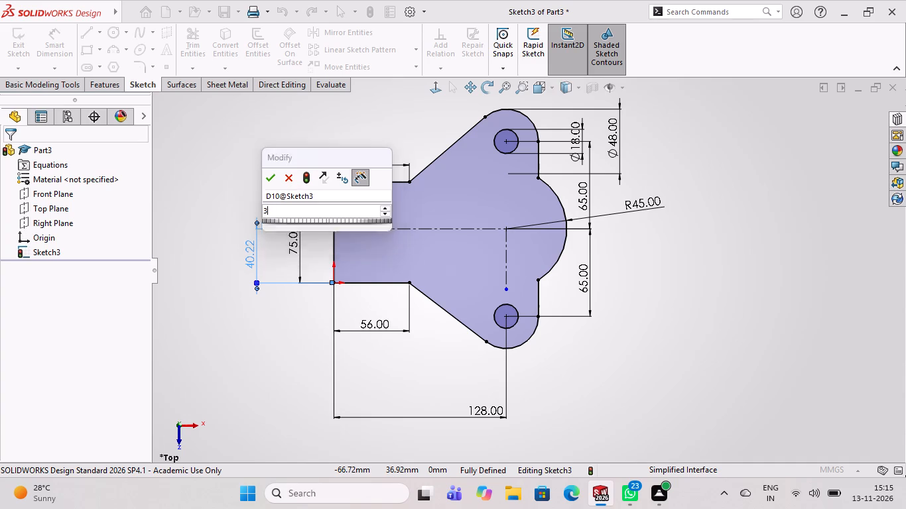
{"action": "key", "text": "BackSpace"}
{"action": "key", "text": "7"}
{"action": "type", "text": "5/2"}
{"action": "key", "text": "Return"}
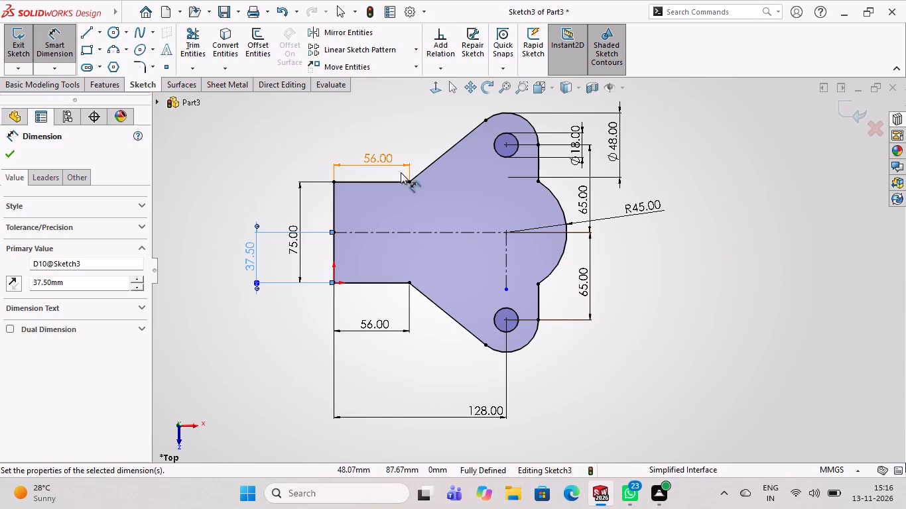
Finish and exit the dimensioned base profile sketch.
{"action": "scroll", "coordinate": [99, 324], "scroll_direction": "up", "scroll_amount": 3}
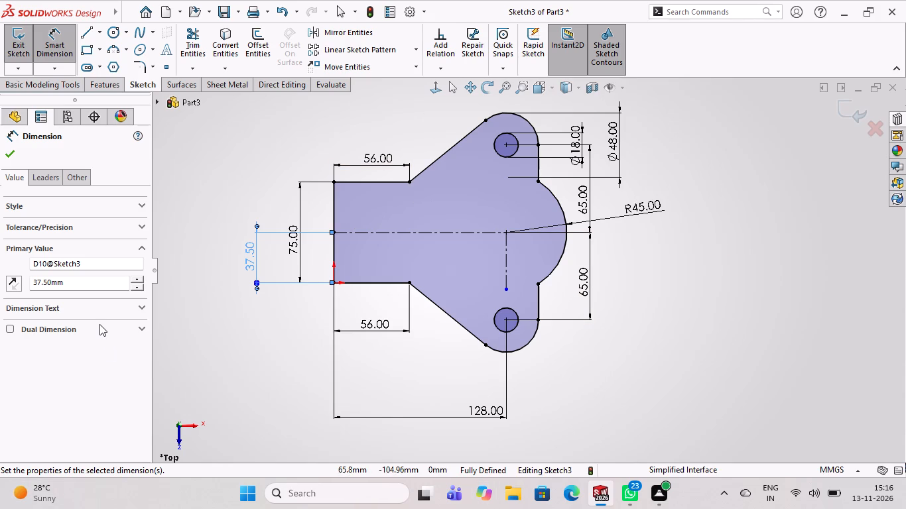
{"action": "scroll", "coordinate": [467, 294], "scroll_direction": "down", "scroll_amount": 3}
{"action": "scroll", "coordinate": [462, 284], "scroll_direction": "up", "scroll_amount": 6}
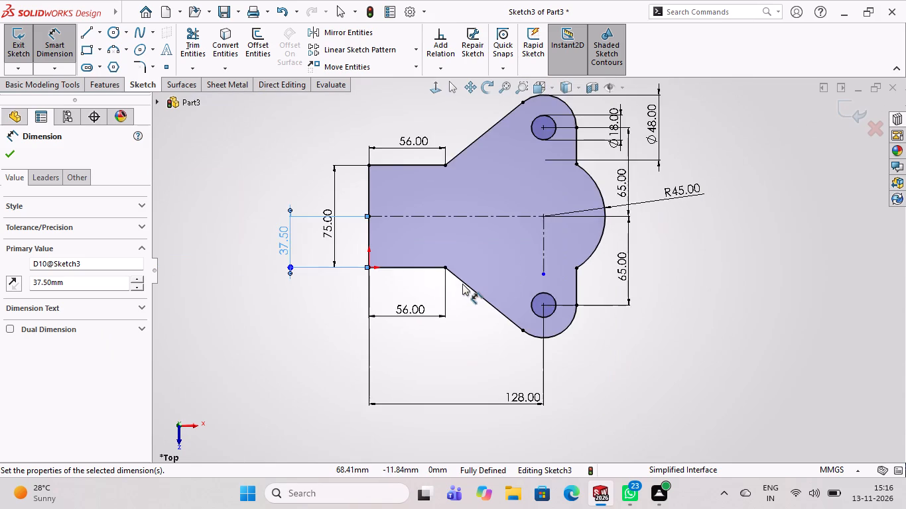
{"action": "scroll", "coordinate": [462, 284], "scroll_direction": "up", "scroll_amount": 3}
{"action": "scroll", "coordinate": [509, 156], "scroll_direction": "down", "scroll_amount": 2}
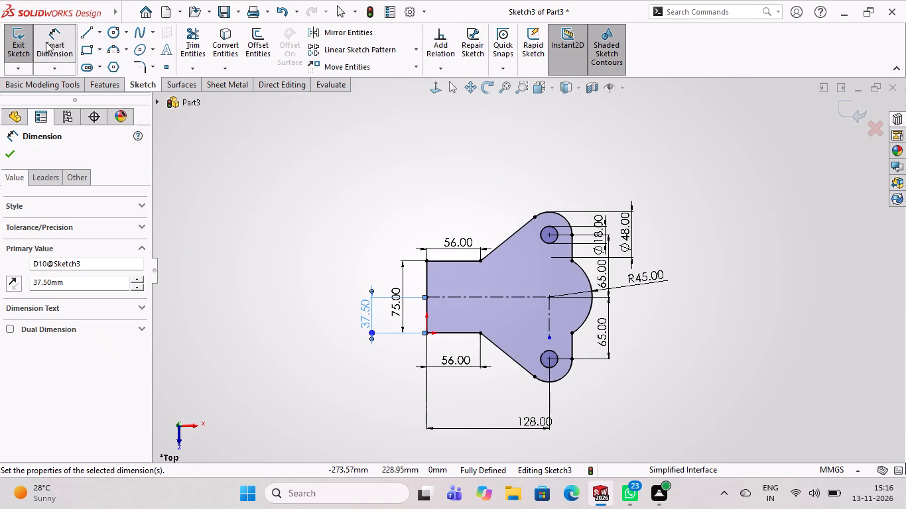
{"action": "left_click", "coordinate": [46, 42]}
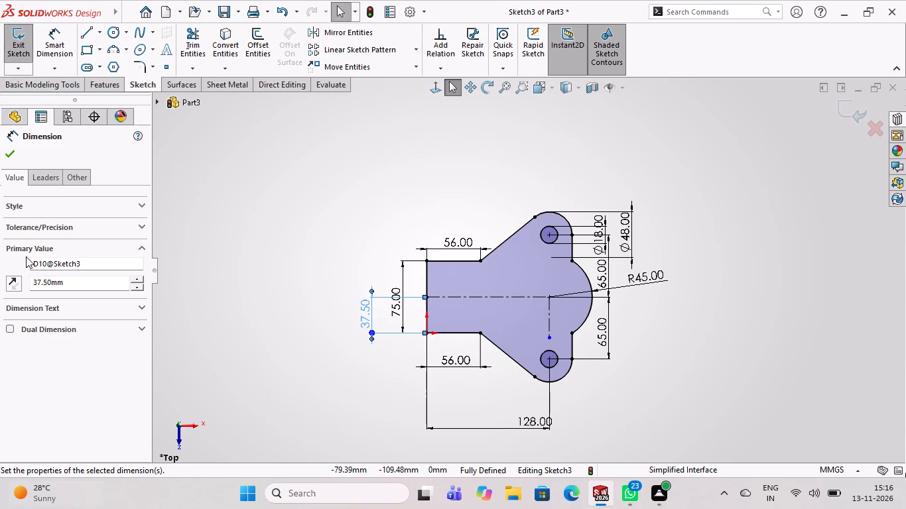
{"action": "left_click", "coordinate": [16, 41]}
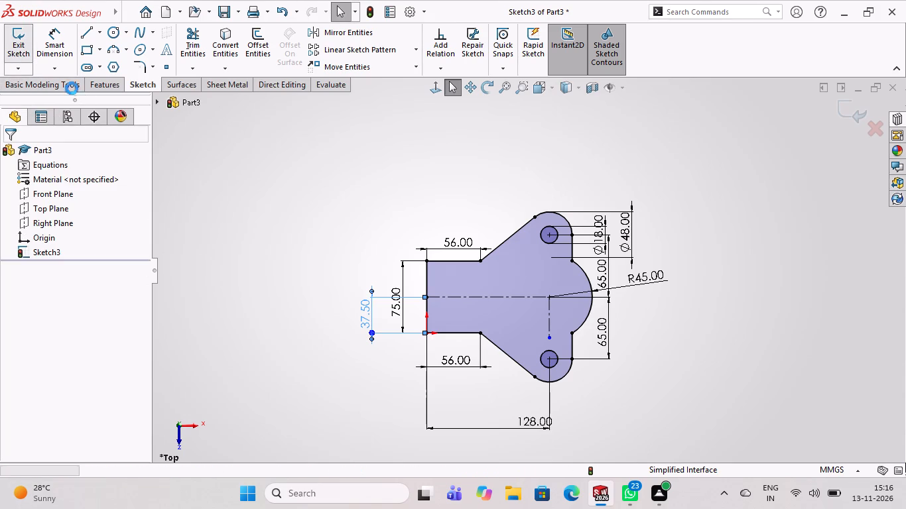
Extrude the base profile sketch upward from the sketch plane as a Blind boss 15 mm deep.
{"action": "left_click", "coordinate": [101, 87]}
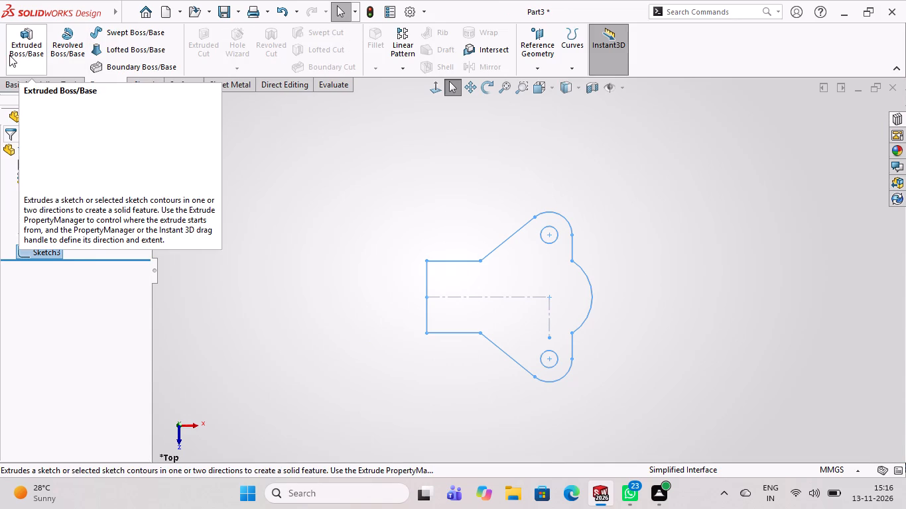
{"action": "left_click", "coordinate": [15, 48]}
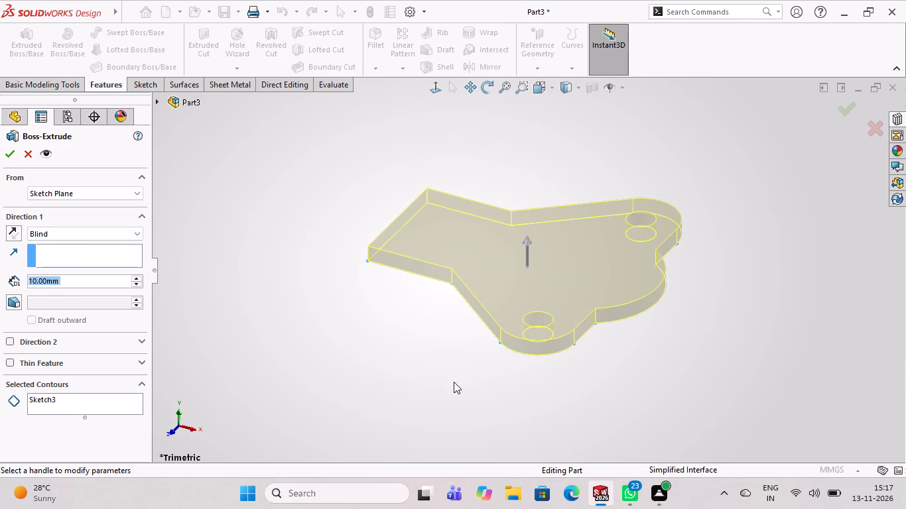
{"action": "left_click", "coordinate": [10, 233]}
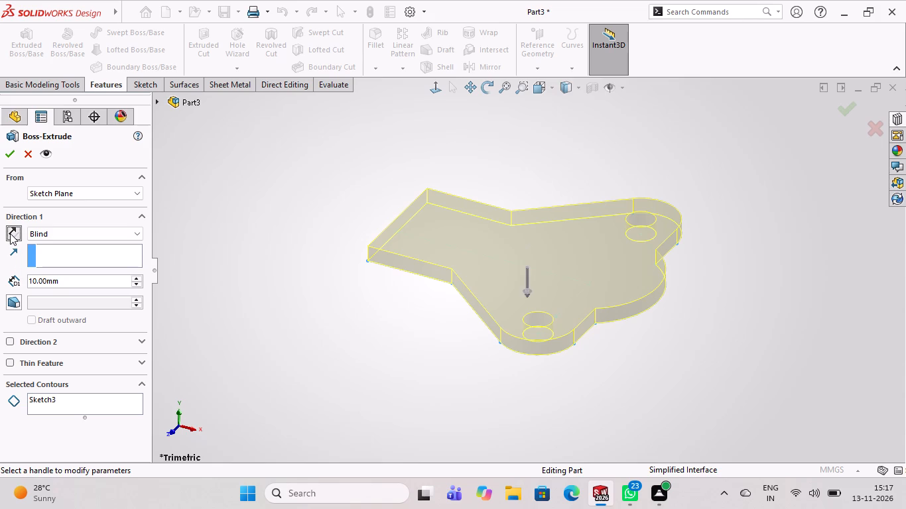
{"action": "left_click", "coordinate": [10, 233]}
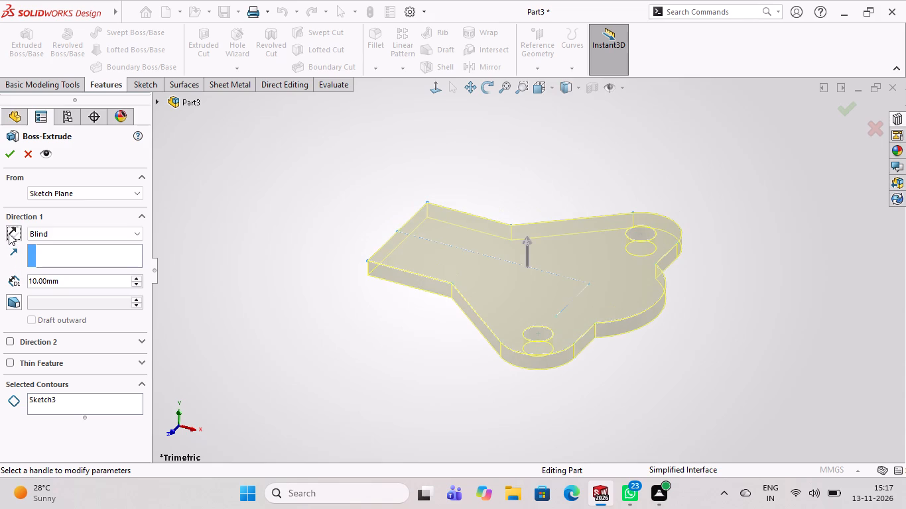
{"action": "left_click", "coordinate": [37, 231]}
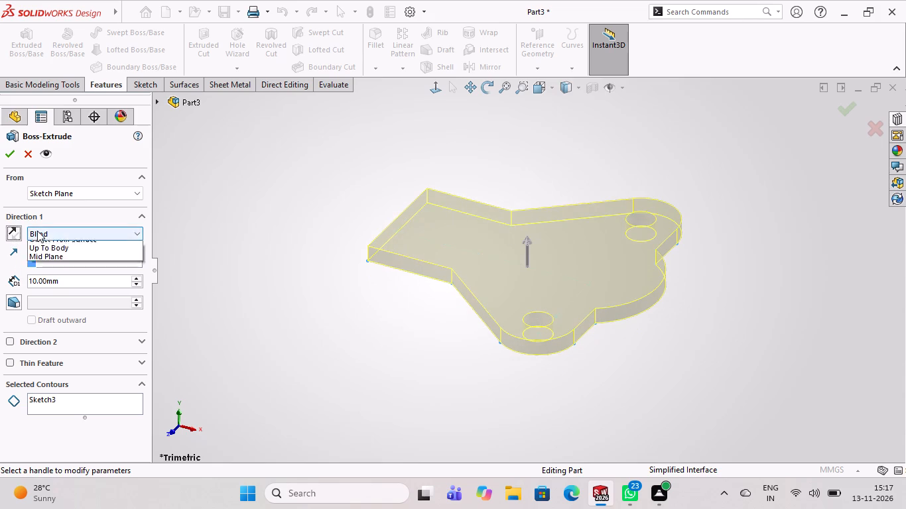
{"action": "left_click", "coordinate": [68, 286]}
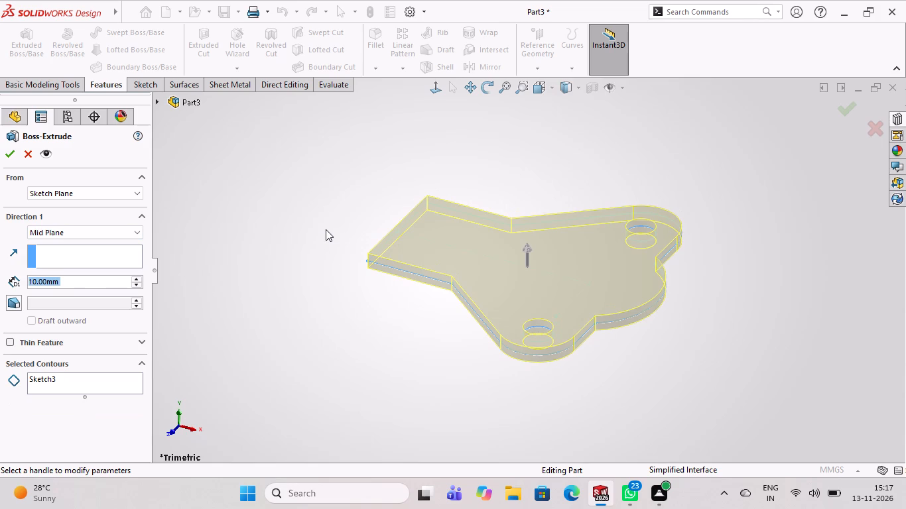
{"action": "left_click", "coordinate": [50, 231]}
{"action": "left_click", "coordinate": [52, 239]}
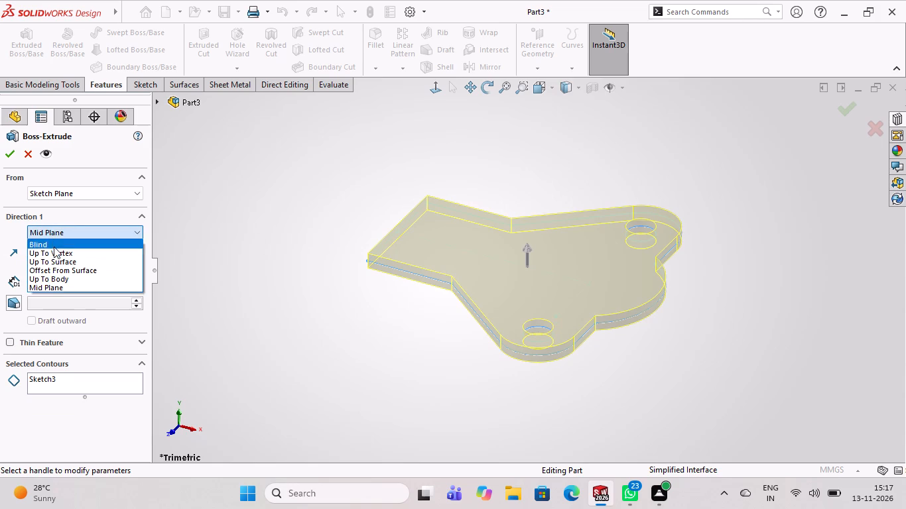
{"action": "left_click", "coordinate": [54, 247]}
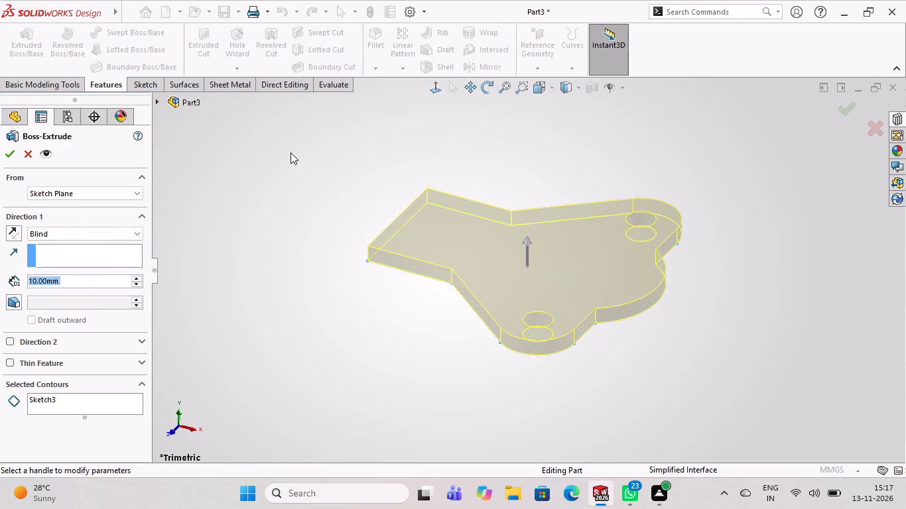
{"action": "key", "text": "1"}
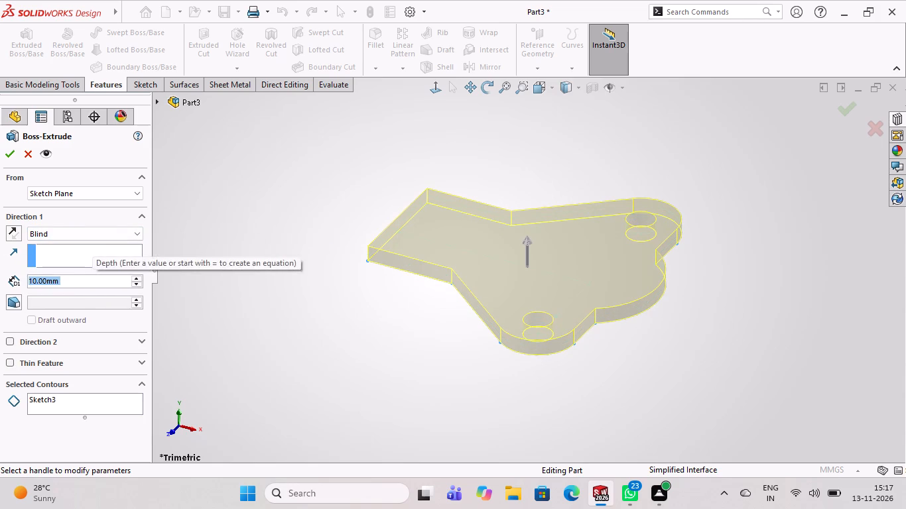
{"action": "key", "text": "9"}
{"action": "key", "text": "Return"}
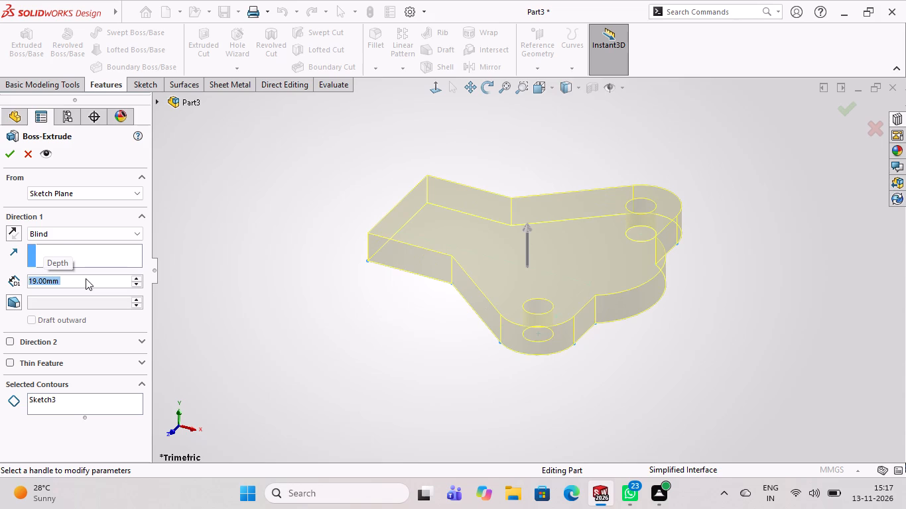
{"action": "type", "text": "15"}
{"action": "key", "text": "Return"}
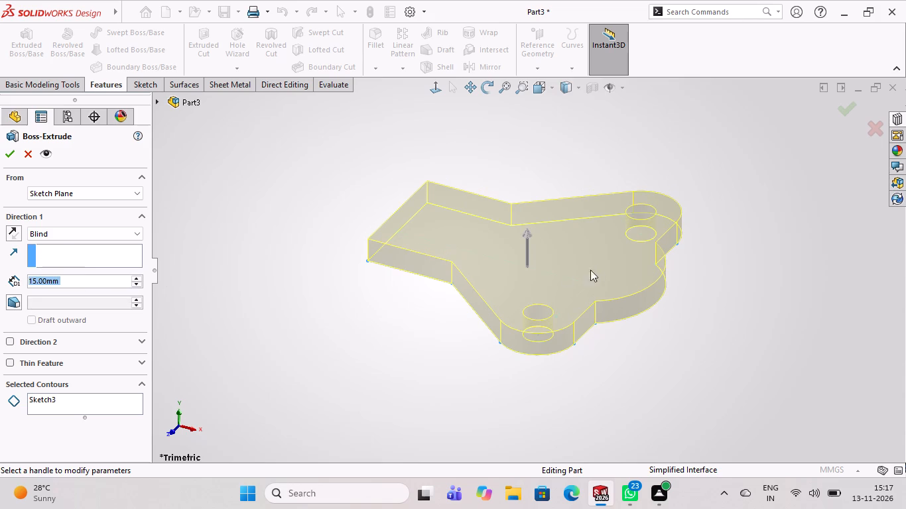
{"action": "left_click", "coordinate": [574, 264]}
{"action": "left_click_drag", "start_coordinate": [527, 245], "coordinate": [536, 211]}
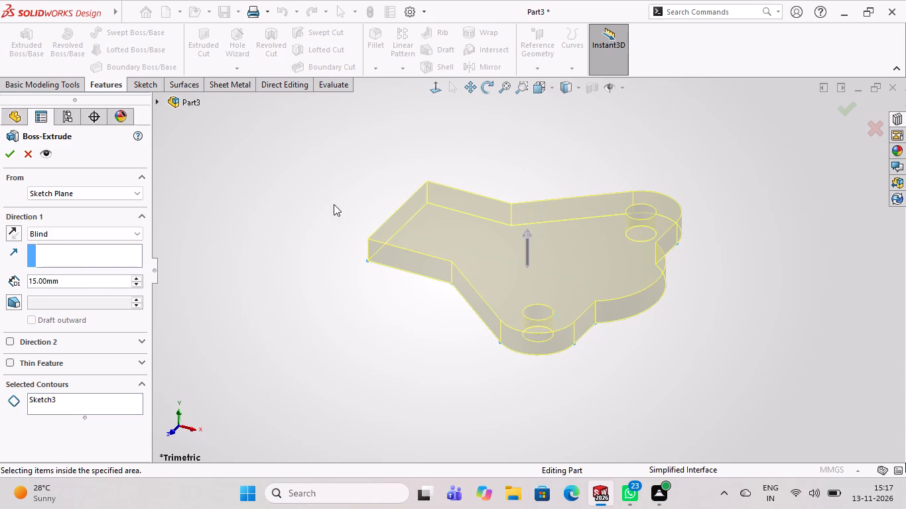
{"action": "key", "text": "Return"}
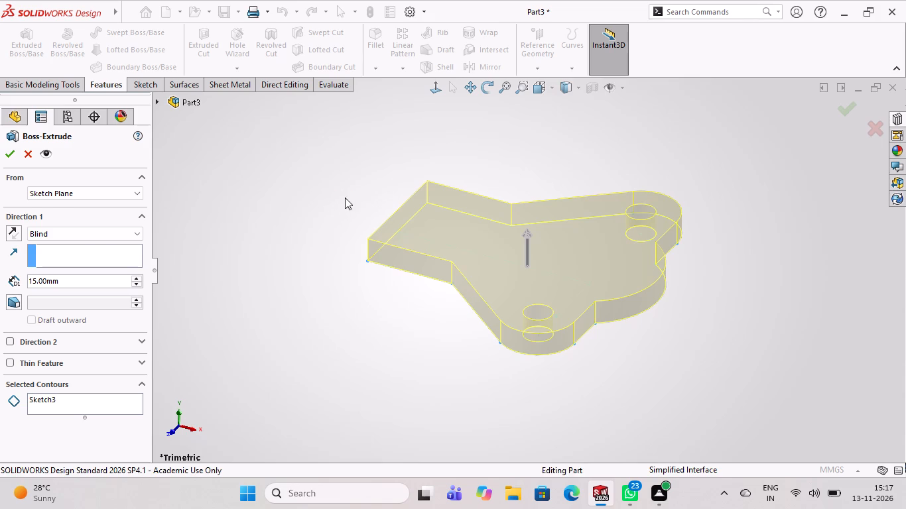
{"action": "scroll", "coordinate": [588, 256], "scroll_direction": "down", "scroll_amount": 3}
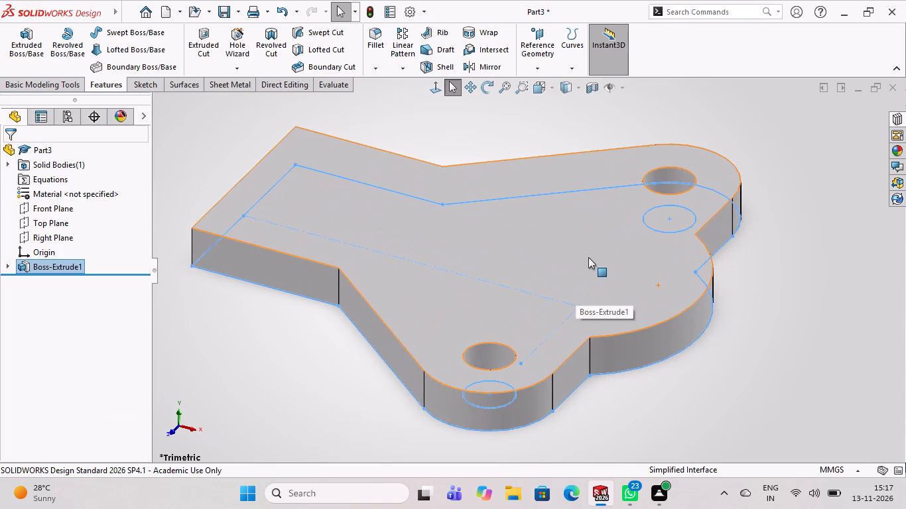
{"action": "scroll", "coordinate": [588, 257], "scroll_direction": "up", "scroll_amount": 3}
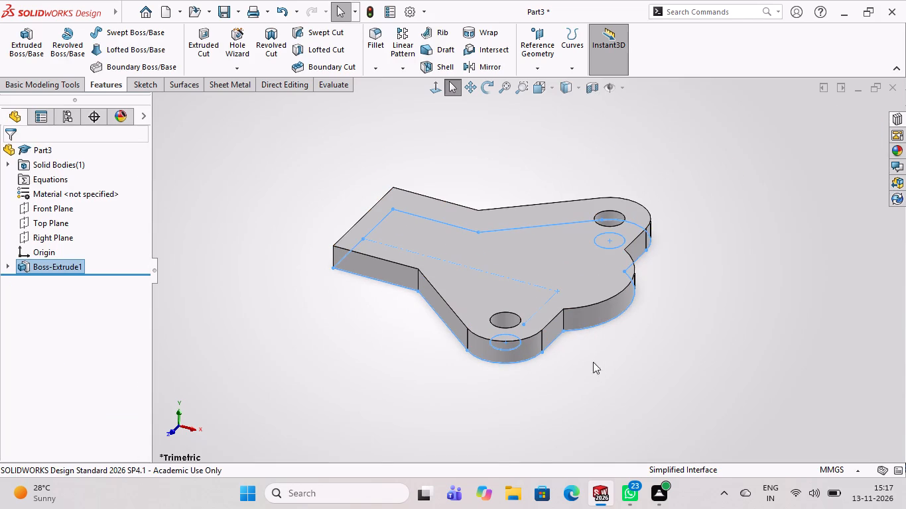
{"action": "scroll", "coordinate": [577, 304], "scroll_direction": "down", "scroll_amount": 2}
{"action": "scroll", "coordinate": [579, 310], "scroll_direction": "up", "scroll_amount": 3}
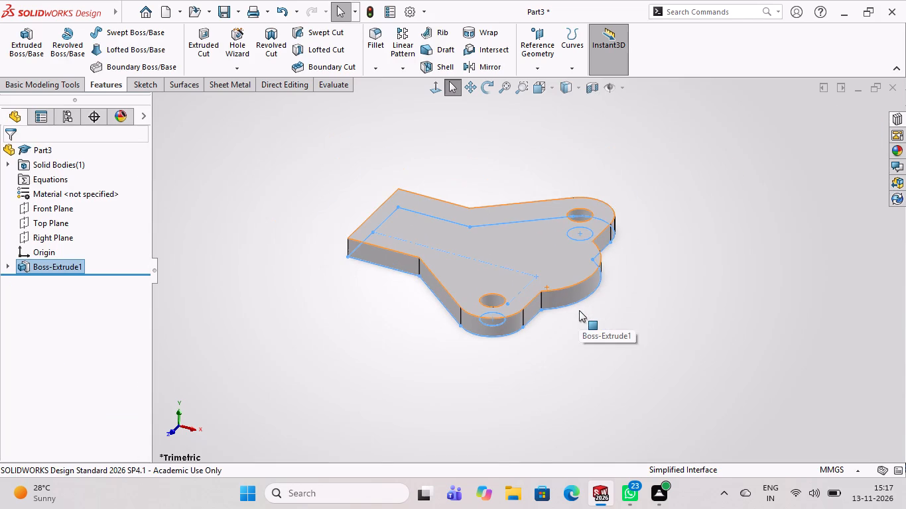
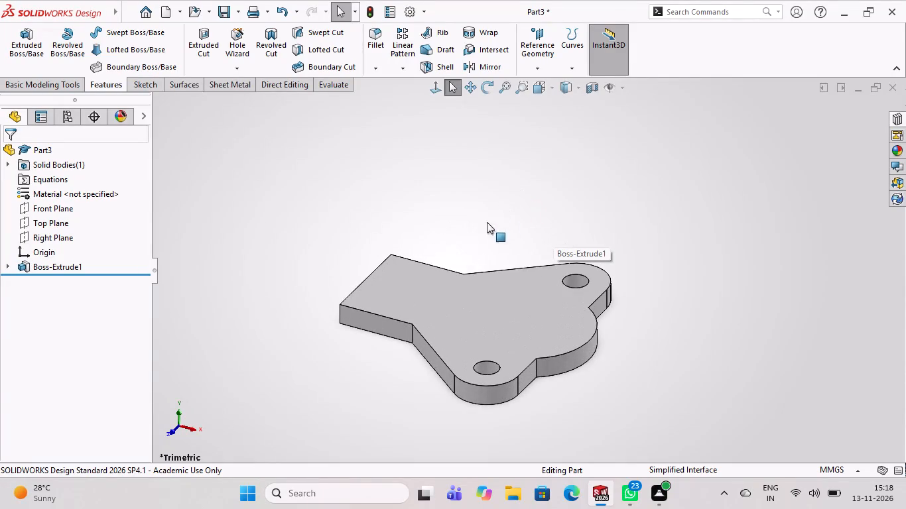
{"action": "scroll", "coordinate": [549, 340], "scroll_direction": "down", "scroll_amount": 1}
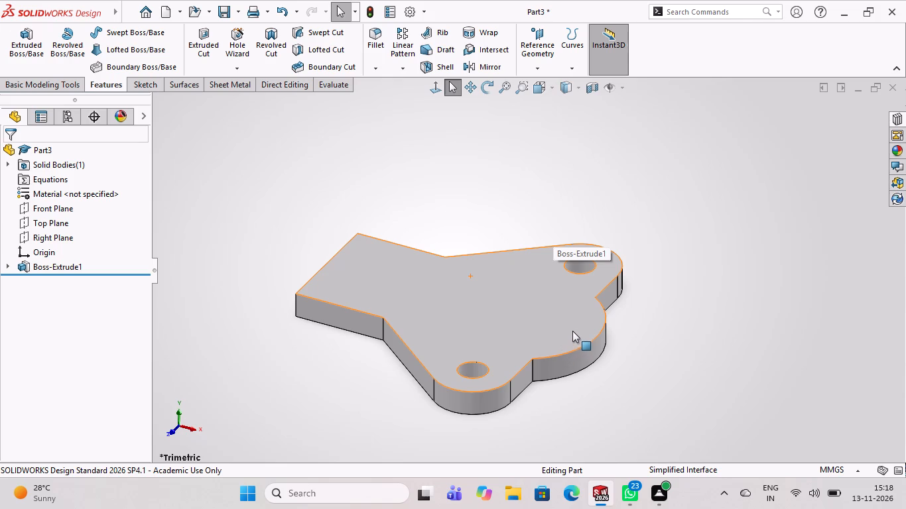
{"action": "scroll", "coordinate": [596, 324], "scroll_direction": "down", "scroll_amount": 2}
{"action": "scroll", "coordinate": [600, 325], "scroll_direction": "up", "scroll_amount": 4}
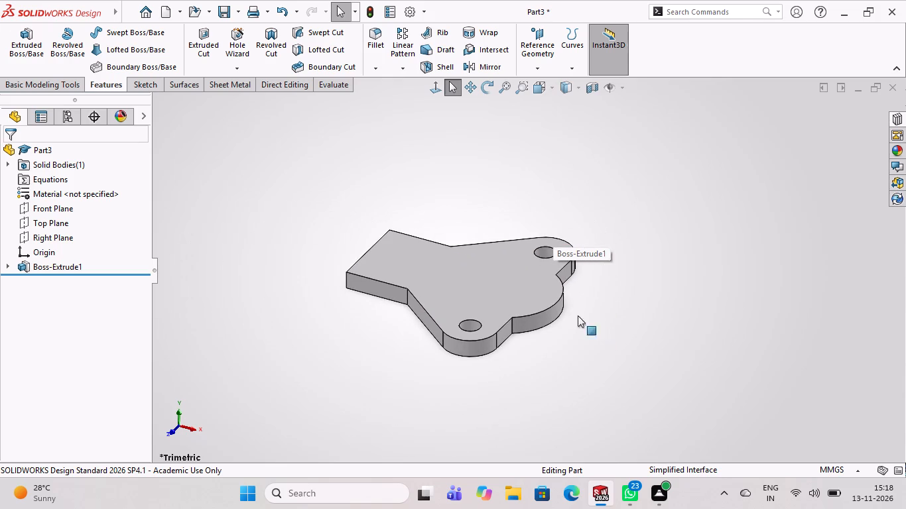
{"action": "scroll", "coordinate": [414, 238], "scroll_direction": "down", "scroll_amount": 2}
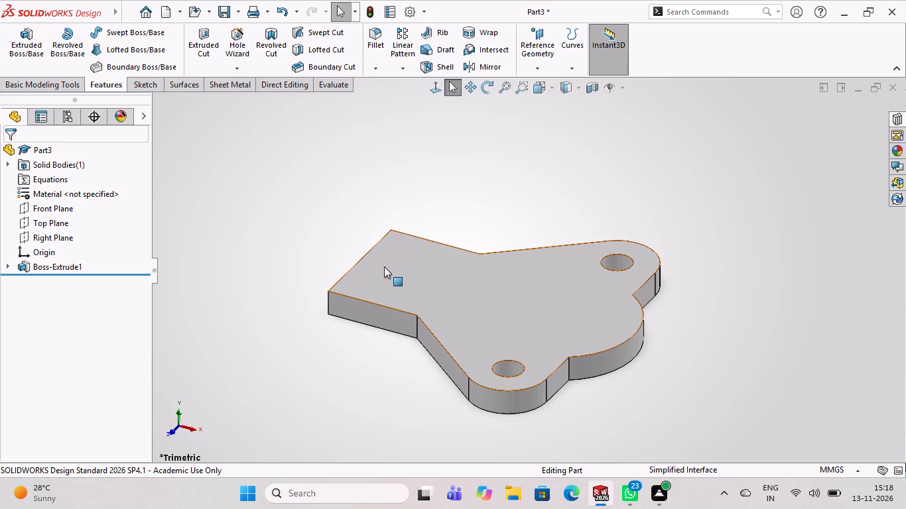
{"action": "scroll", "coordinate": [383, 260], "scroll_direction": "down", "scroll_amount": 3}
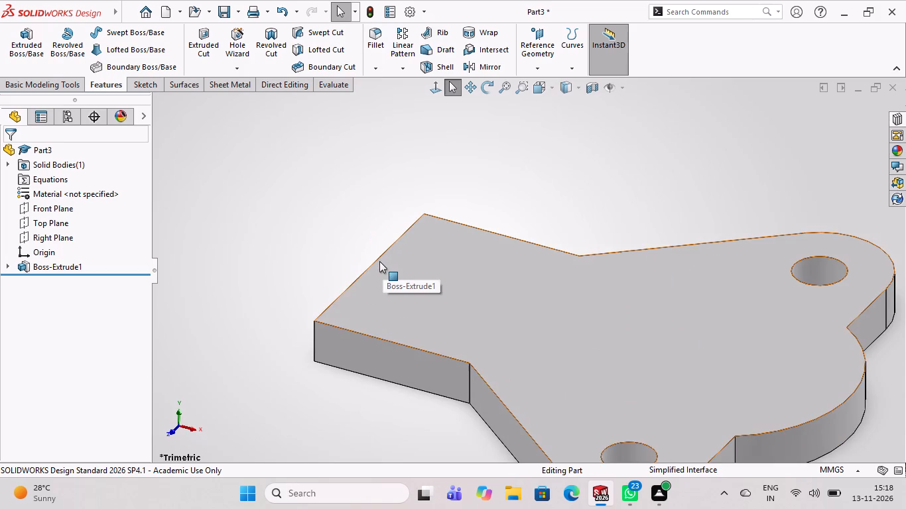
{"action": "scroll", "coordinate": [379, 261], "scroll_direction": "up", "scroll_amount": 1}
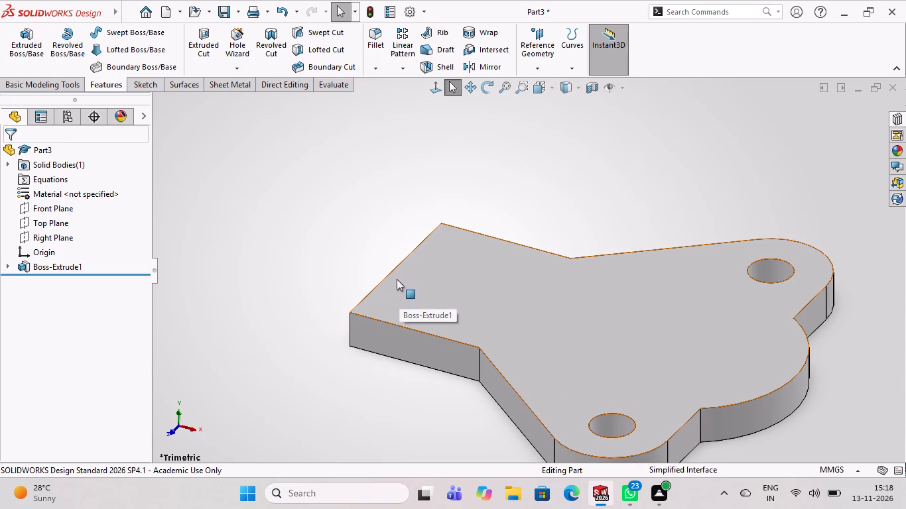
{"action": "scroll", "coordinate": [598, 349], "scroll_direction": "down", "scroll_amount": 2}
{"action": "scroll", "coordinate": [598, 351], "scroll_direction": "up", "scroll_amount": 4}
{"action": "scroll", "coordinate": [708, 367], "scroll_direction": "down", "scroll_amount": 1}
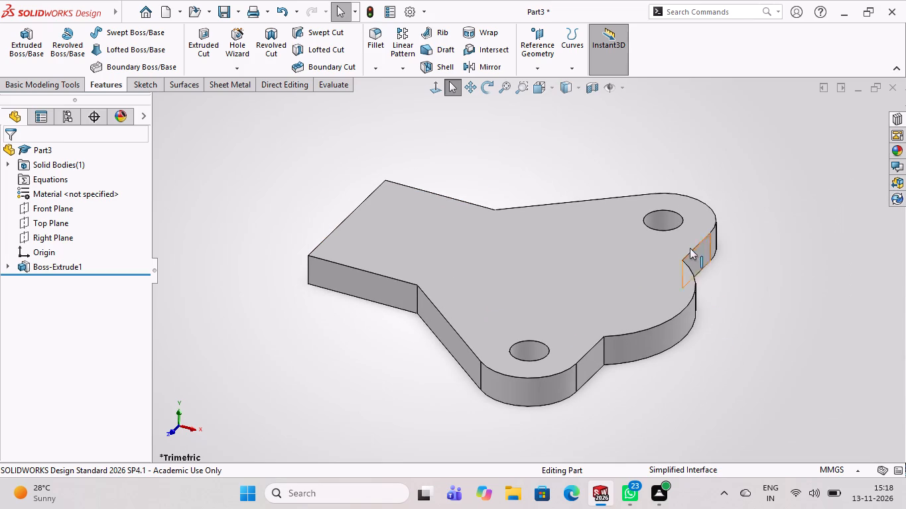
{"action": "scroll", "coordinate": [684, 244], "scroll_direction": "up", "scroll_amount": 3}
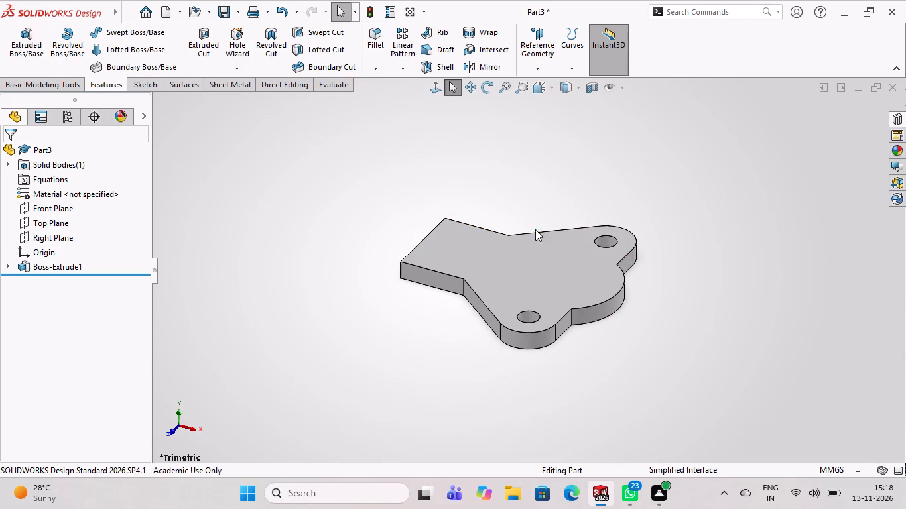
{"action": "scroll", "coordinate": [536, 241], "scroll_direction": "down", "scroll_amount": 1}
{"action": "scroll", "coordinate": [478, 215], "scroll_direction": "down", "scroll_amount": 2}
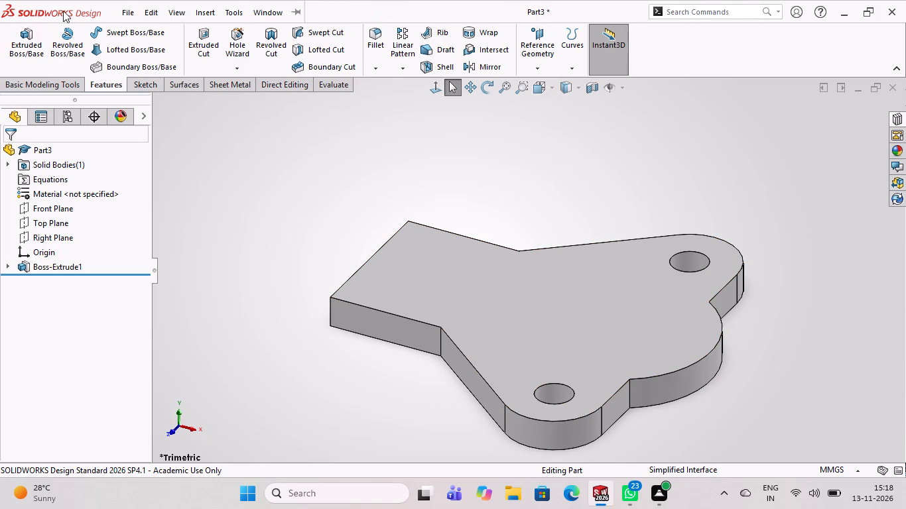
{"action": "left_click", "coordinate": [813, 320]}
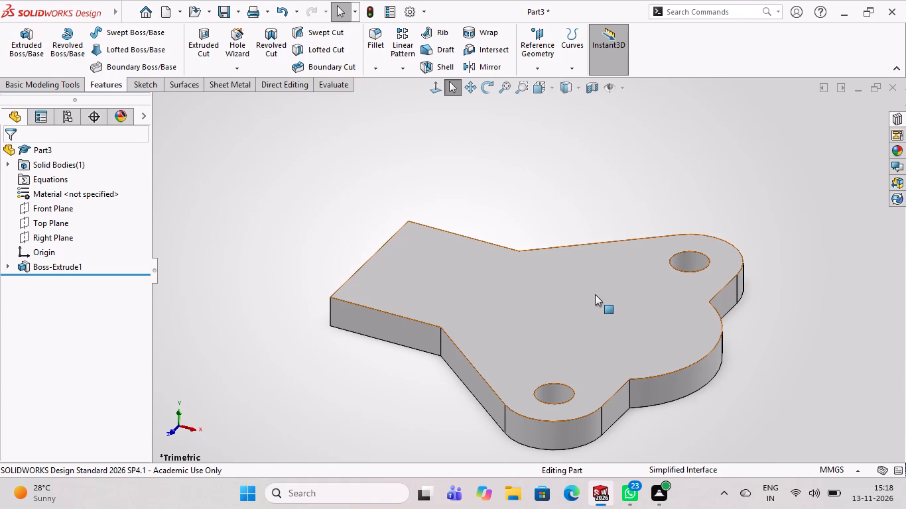
Start a new sketch on the top face of the plate.
{"action": "left_click", "coordinate": [595, 294]}
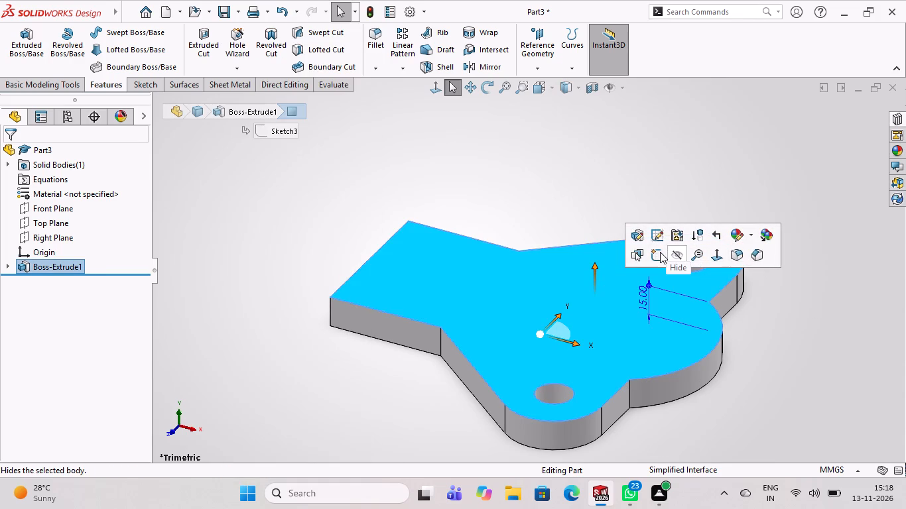
{"action": "left_click", "coordinate": [657, 253]}
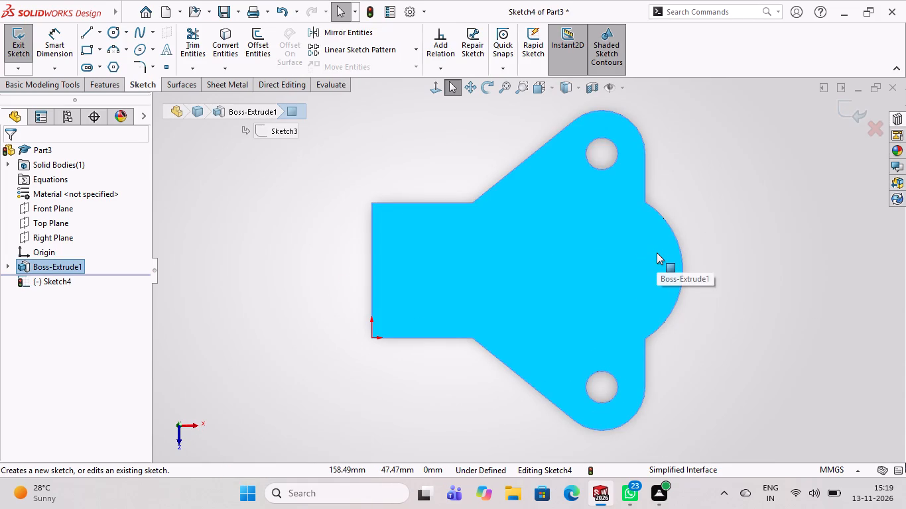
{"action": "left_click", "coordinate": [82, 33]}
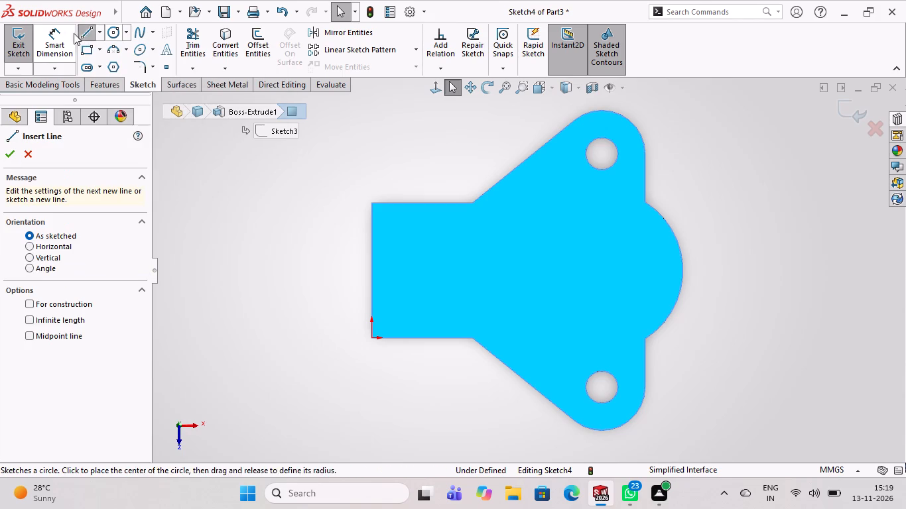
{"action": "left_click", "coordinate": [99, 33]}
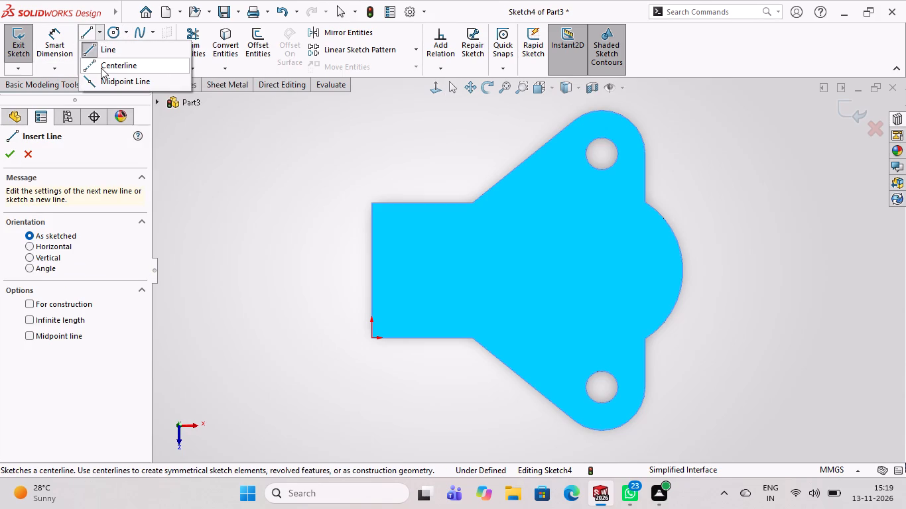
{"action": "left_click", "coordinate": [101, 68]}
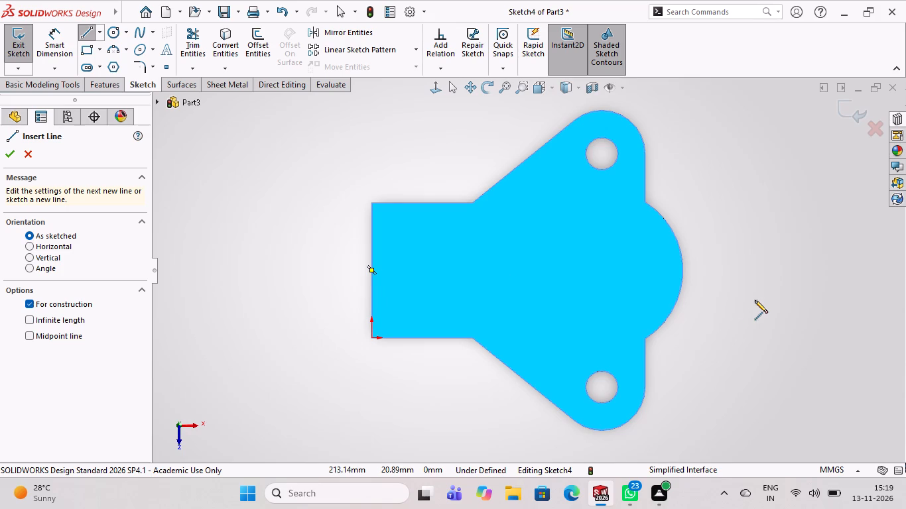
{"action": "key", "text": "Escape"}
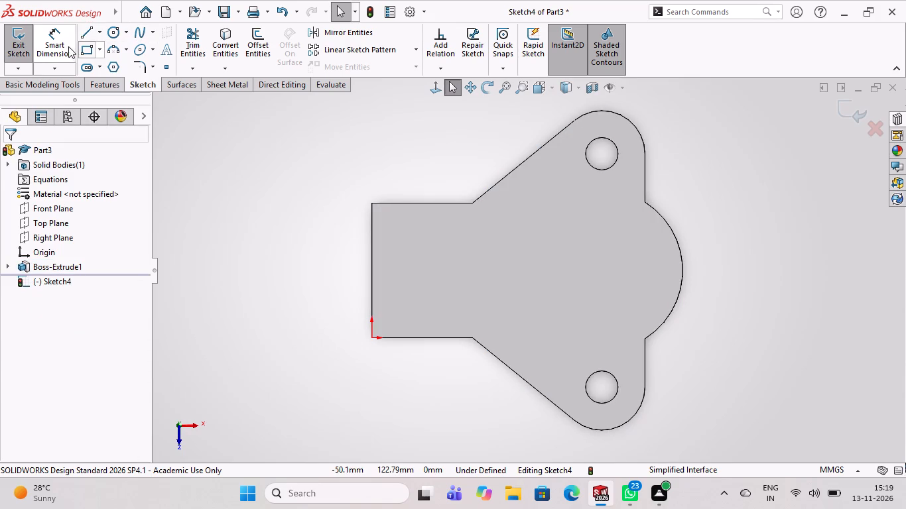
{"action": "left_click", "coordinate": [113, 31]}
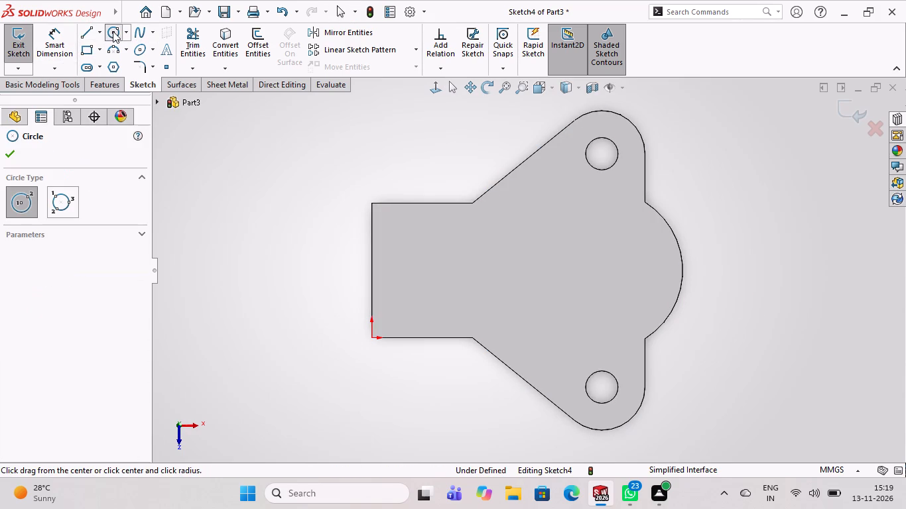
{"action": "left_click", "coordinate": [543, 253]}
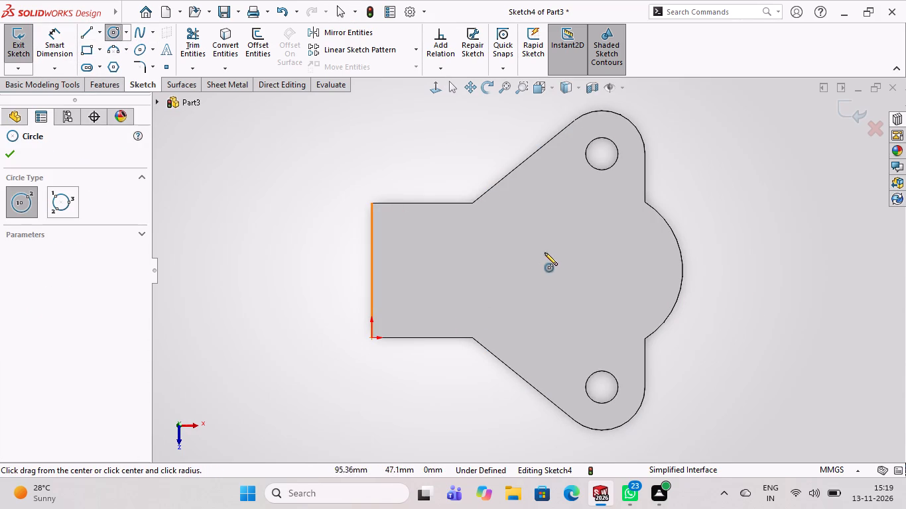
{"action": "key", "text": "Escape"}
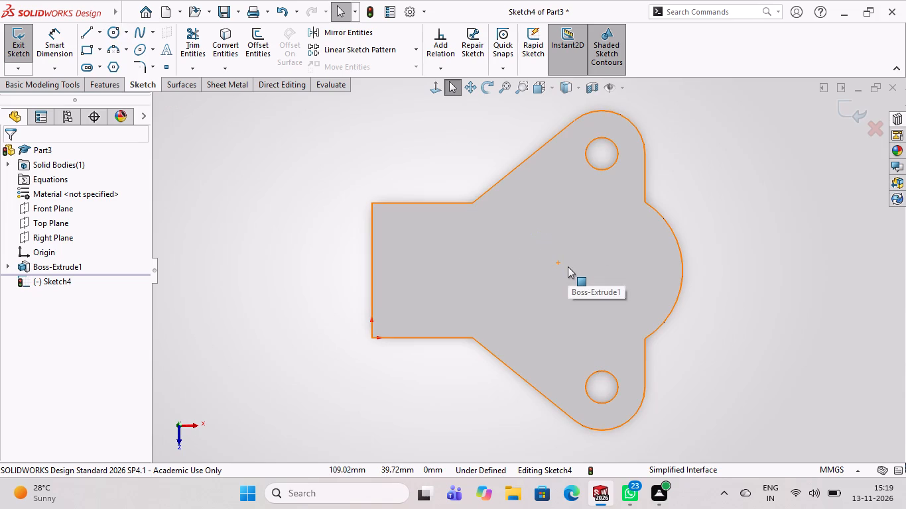
Sketch a circle about 40 mm in diameter near the middle of the plate's wide section, between the two holes.
{"action": "left_click", "coordinate": [583, 263]}
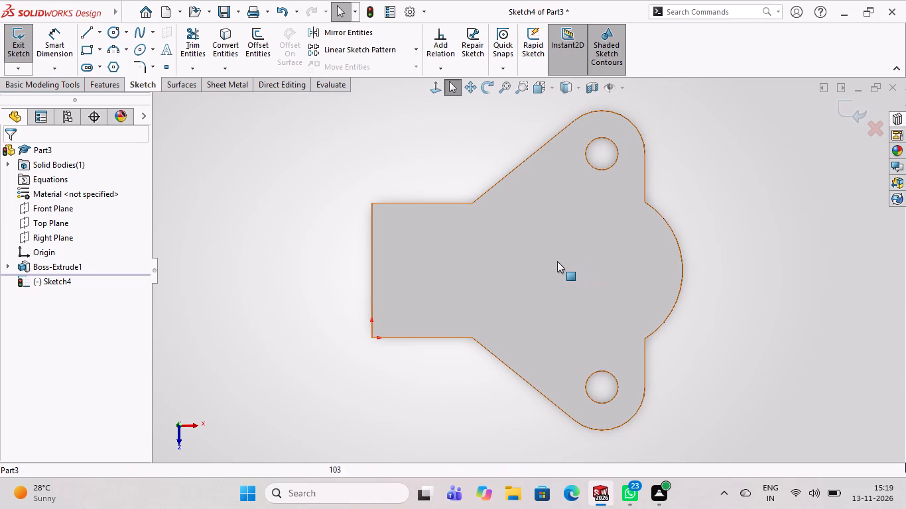
{"action": "left_click", "coordinate": [557, 261]}
{"action": "left_click", "coordinate": [557, 263]}
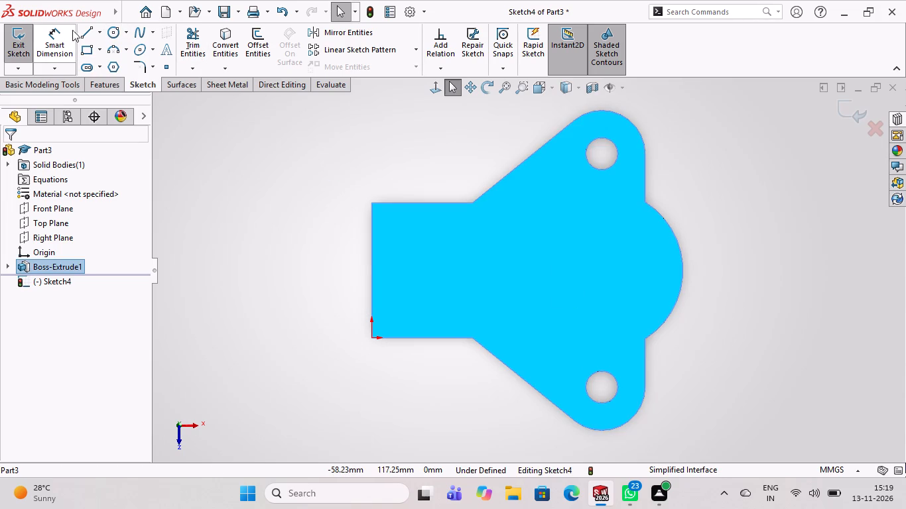
{"action": "left_click", "coordinate": [115, 32]}
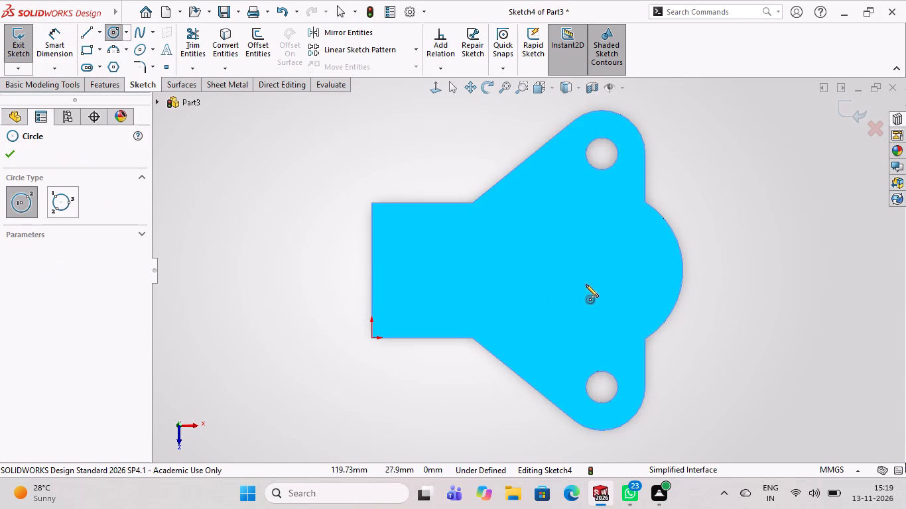
{"action": "left_click", "coordinate": [560, 266]}
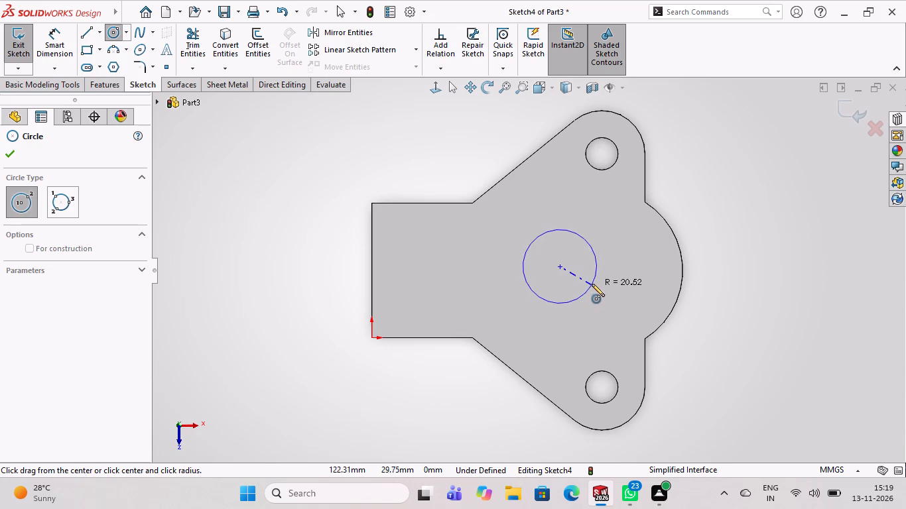
{"action": "left_click", "coordinate": [592, 284]}
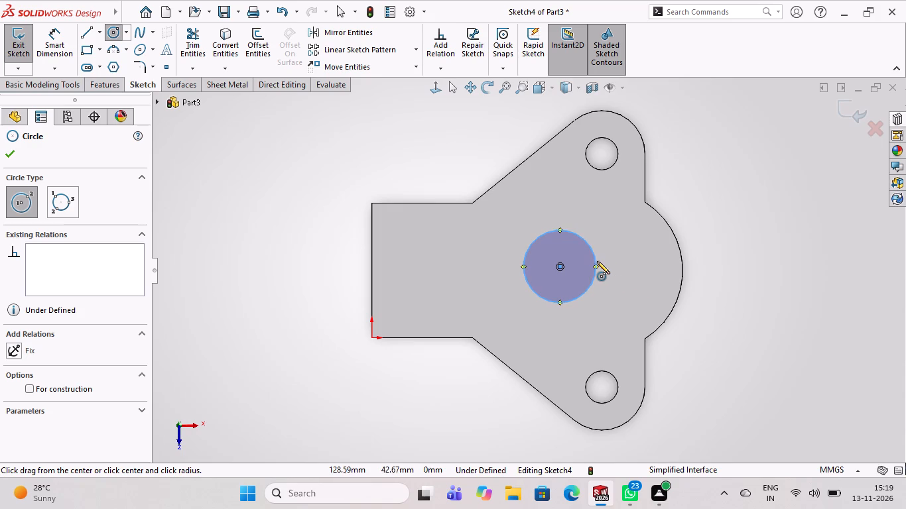
{"action": "key", "text": "Escape"}
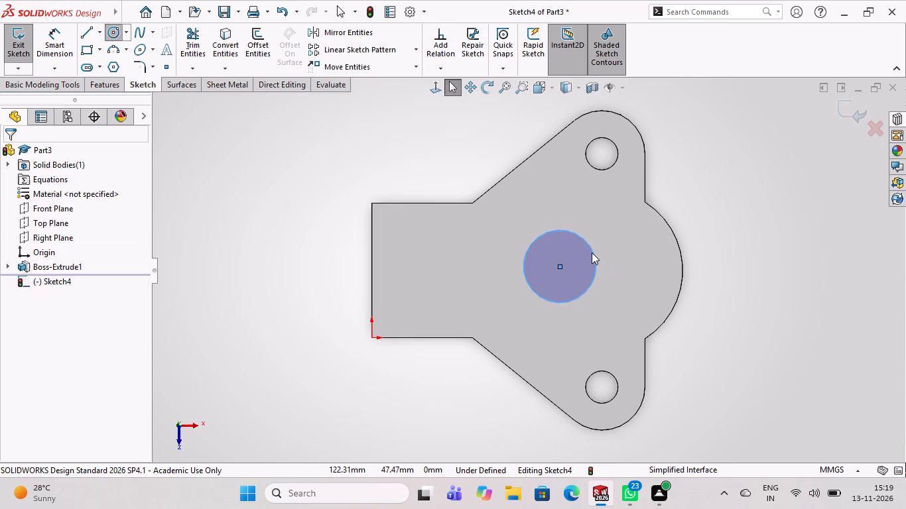
Dimension the sketched circle's diameter to 70 mm.
{"action": "left_click", "coordinate": [592, 253]}
{"action": "left_click", "coordinate": [62, 50]}
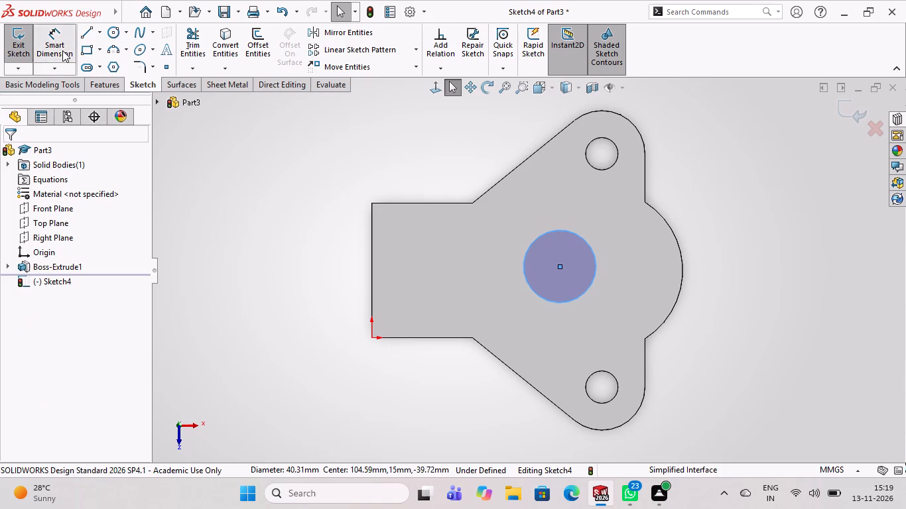
{"action": "left_click", "coordinate": [591, 246]}
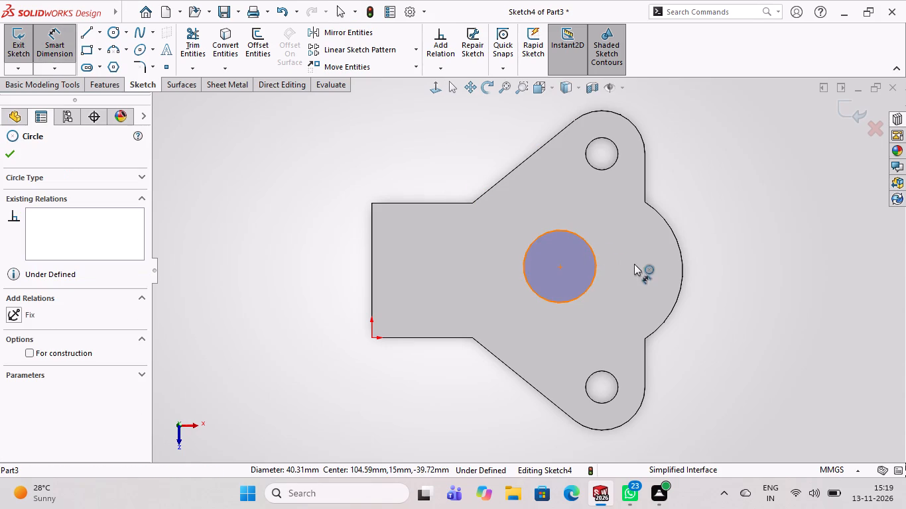
{"action": "left_click", "coordinate": [633, 268]}
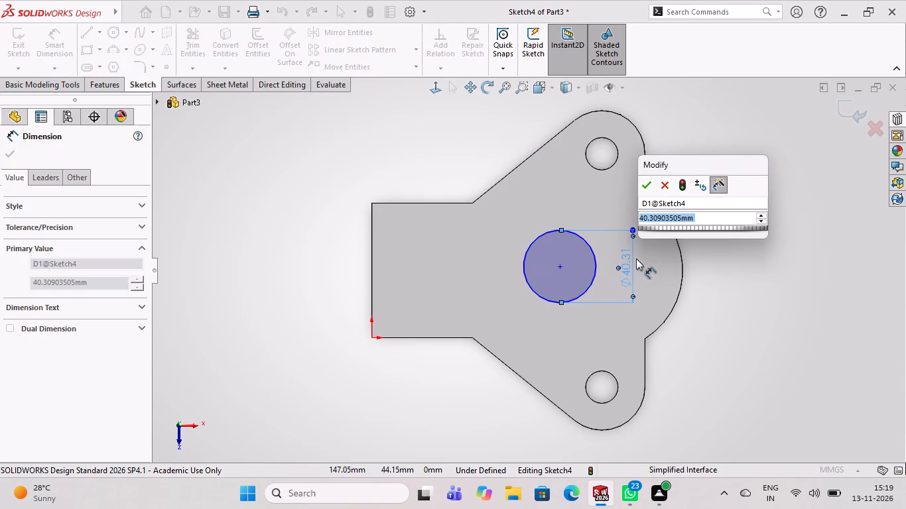
{"action": "type", "text": "70"}
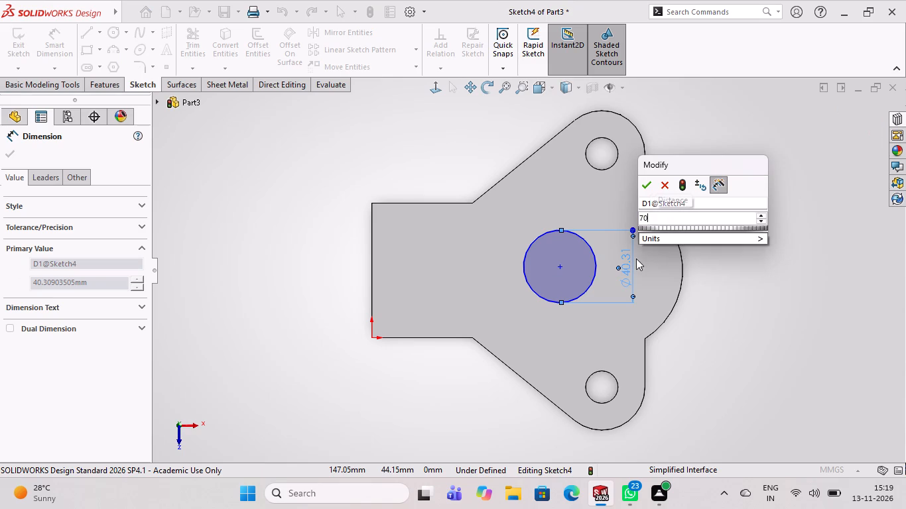
{"action": "key", "text": "Return"}
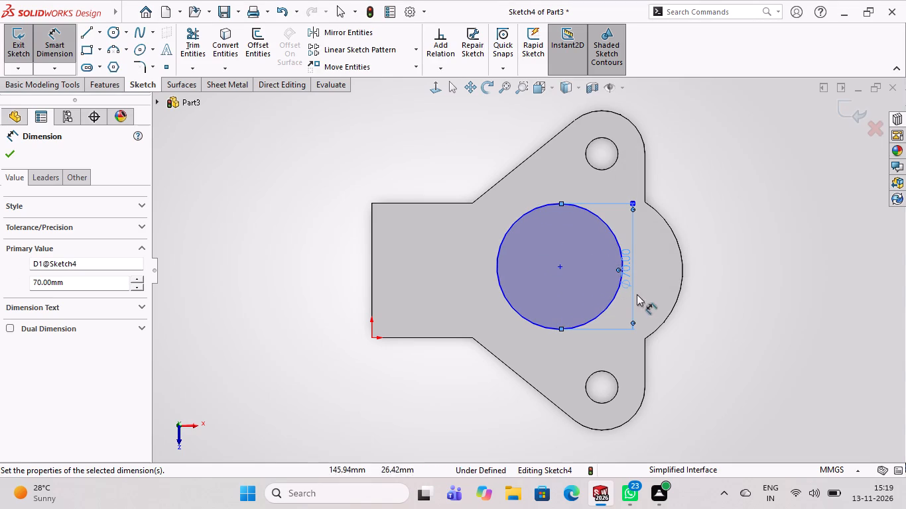
{"action": "key", "text": "Escape"}
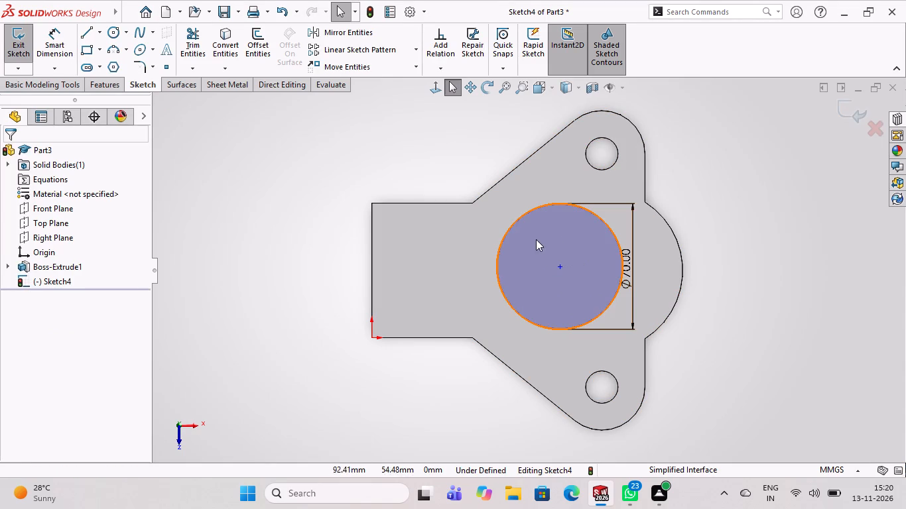
Make the 70 mm circle concentric with the arc edge of the plate's rounded end.
{"action": "left_click", "coordinate": [562, 266], "text": "ctrl"}
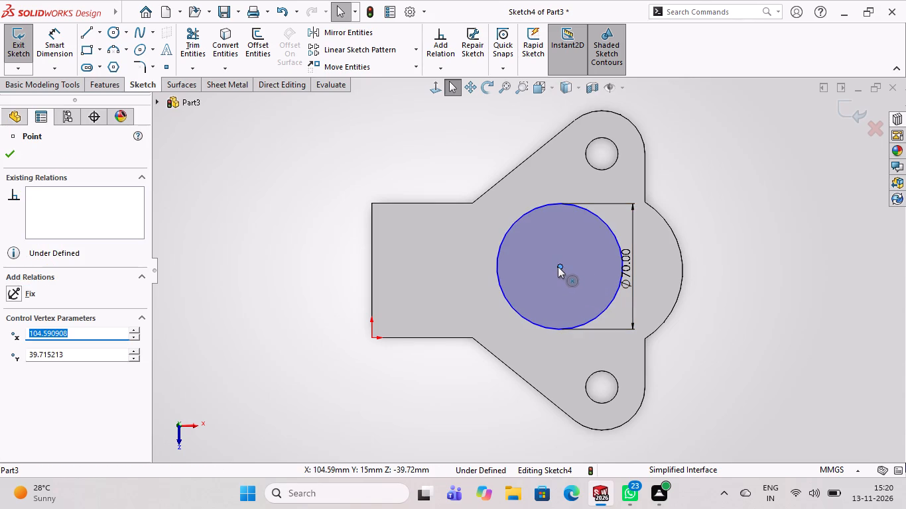
{"action": "left_click_drag", "start_coordinate": [558, 266], "coordinate": [579, 269], "text": "ctrl"}
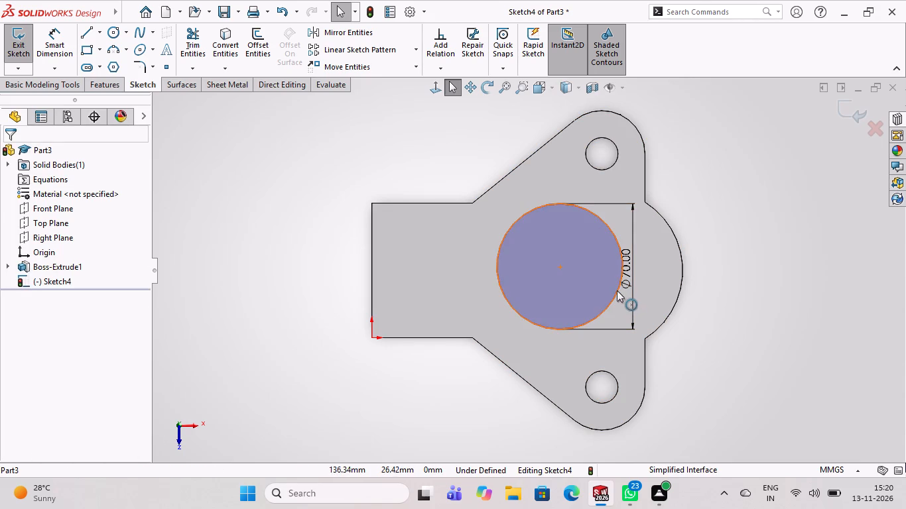
{"action": "left_click", "coordinate": [617, 290], "text": "ctrl"}
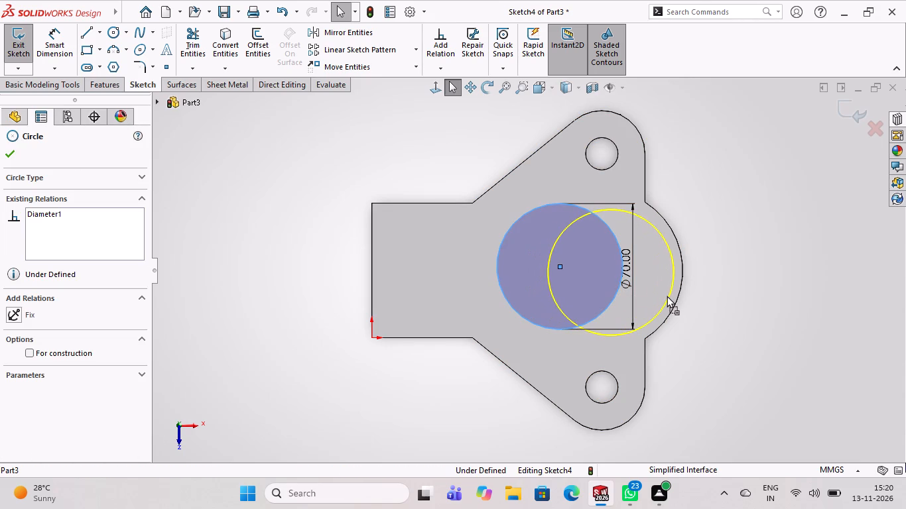
{"action": "left_click", "coordinate": [612, 299], "text": "ctrl"}
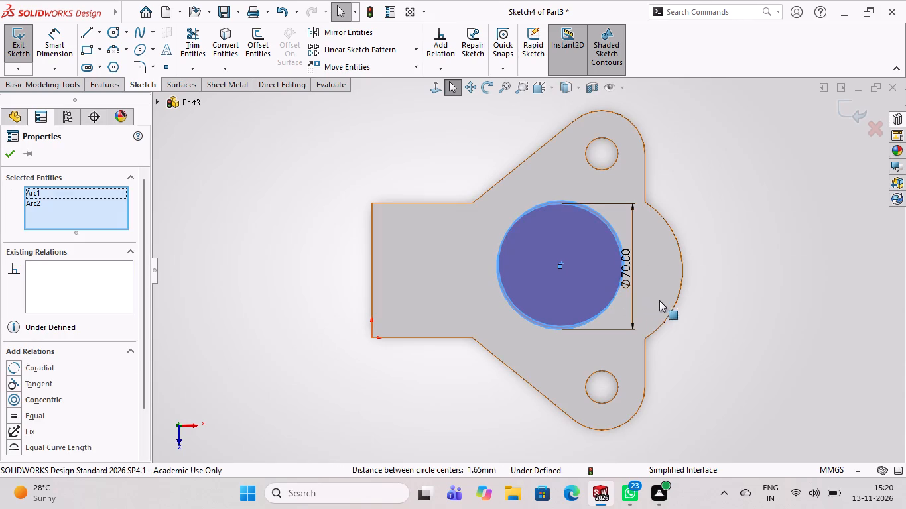
{"action": "left_click", "coordinate": [682, 274], "text": "ctrl"}
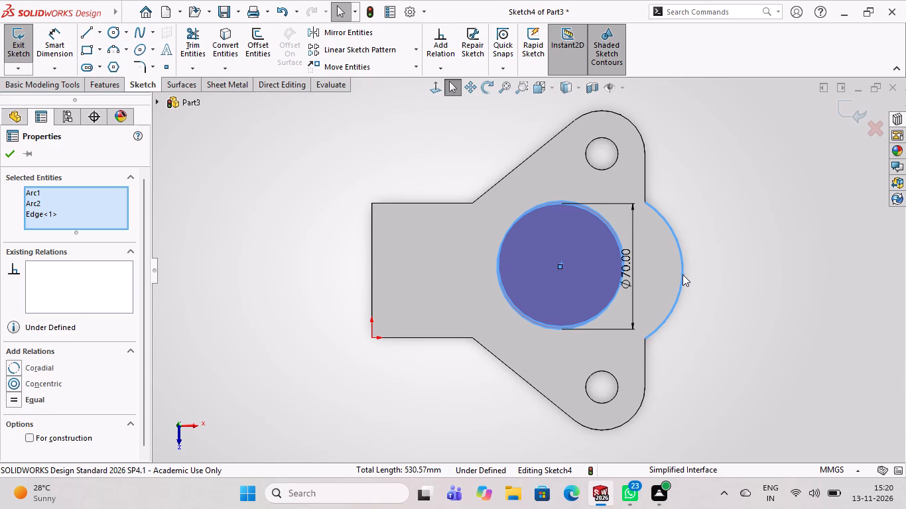
{"action": "left_click", "coordinate": [32, 387]}
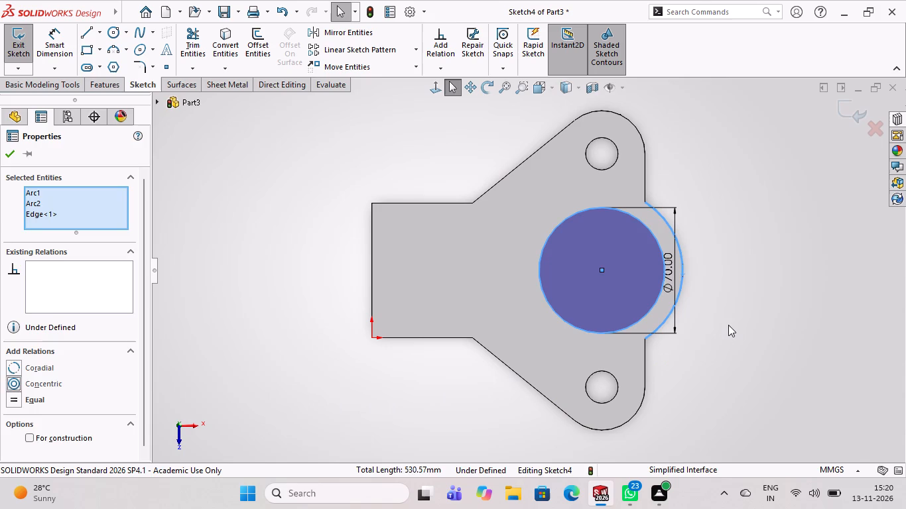
{"action": "left_click", "coordinate": [728, 325]}
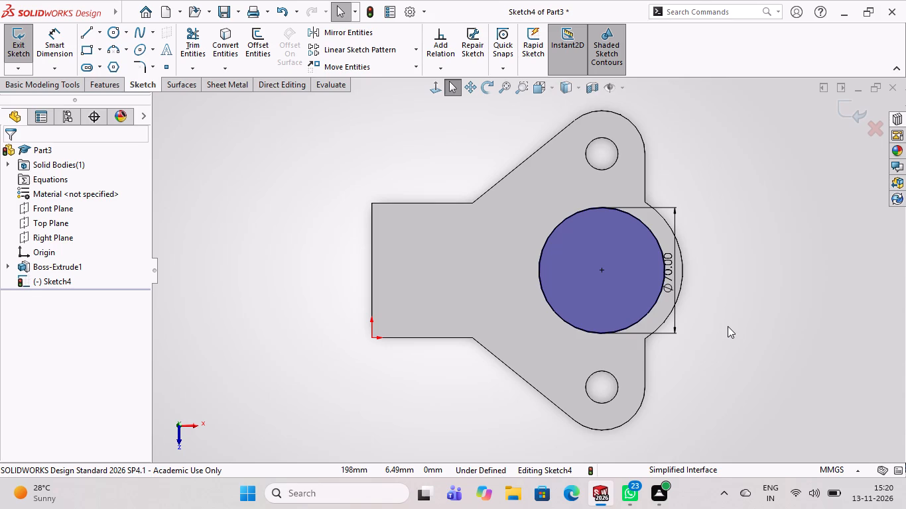
{"action": "key", "text": "Escape"}
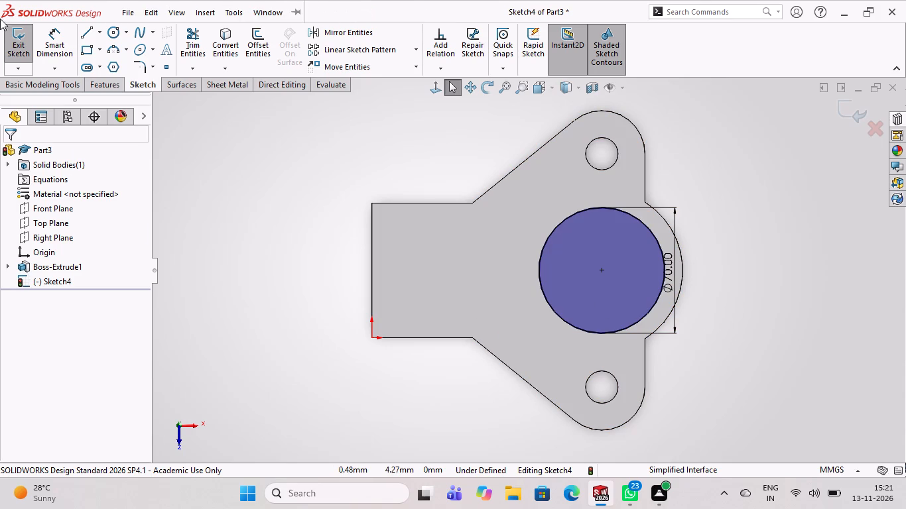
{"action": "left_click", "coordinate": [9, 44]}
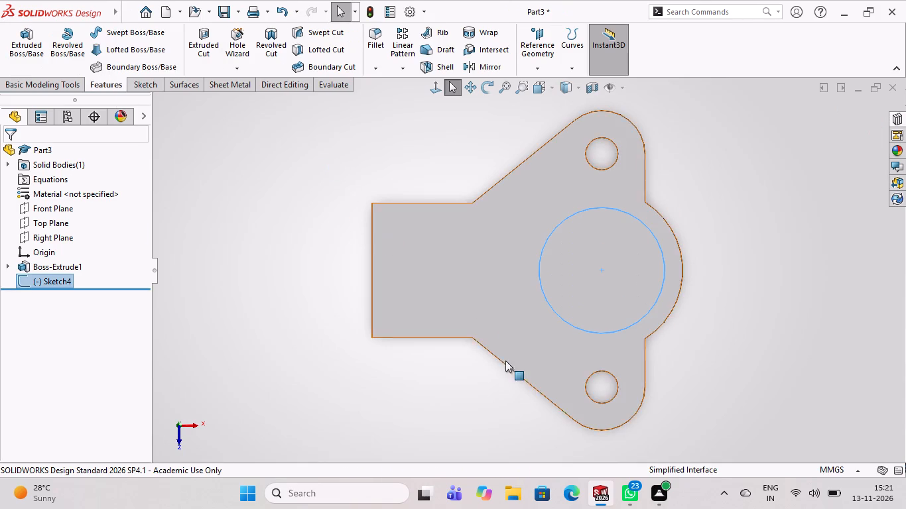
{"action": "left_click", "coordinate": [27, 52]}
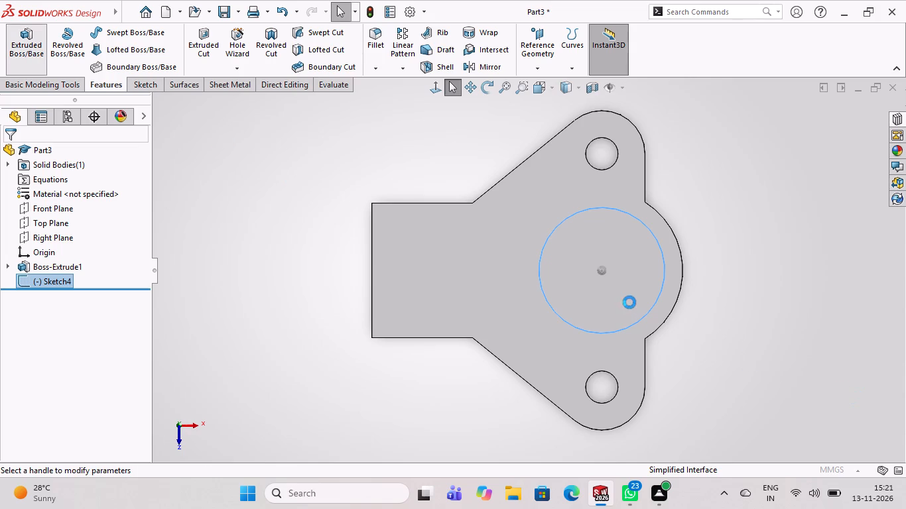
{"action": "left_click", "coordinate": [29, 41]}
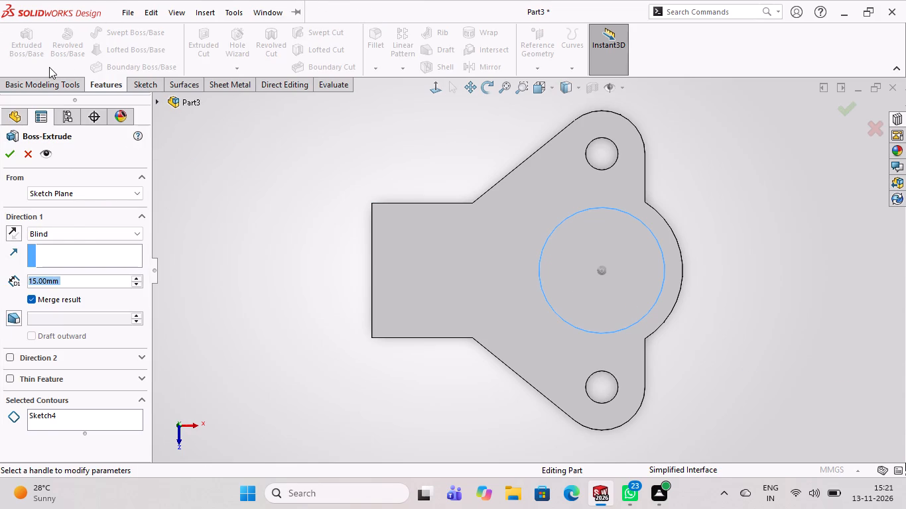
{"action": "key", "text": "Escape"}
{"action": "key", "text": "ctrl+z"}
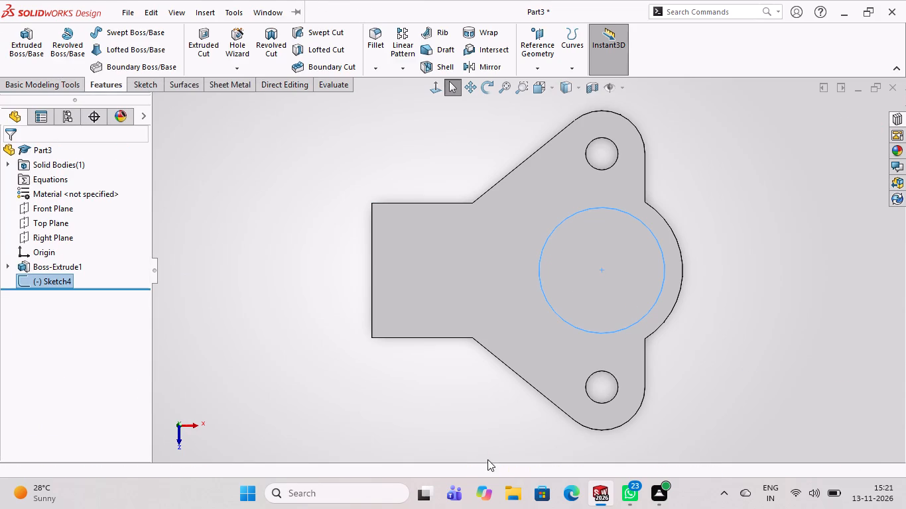
Extrude the region inside the 70 mm circle upward as a 104 mm blind boss merged with the plate.
{"action": "left_click", "coordinate": [103, 86]}
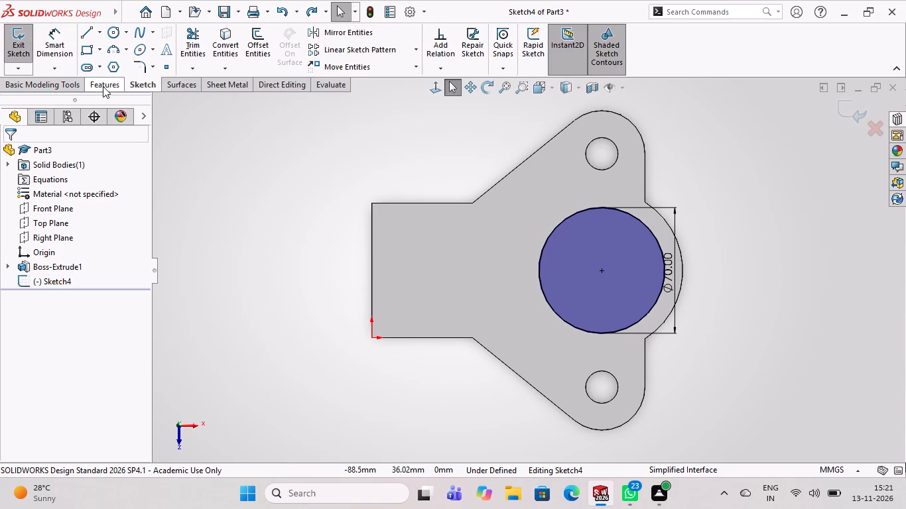
{"action": "left_click", "coordinate": [27, 36]}
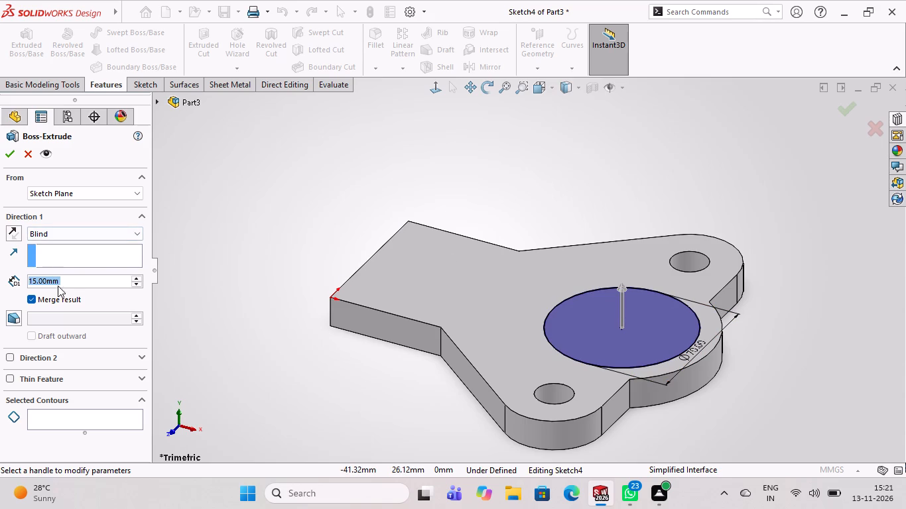
{"action": "left_click_drag", "start_coordinate": [72, 284], "coordinate": [38, 285]}
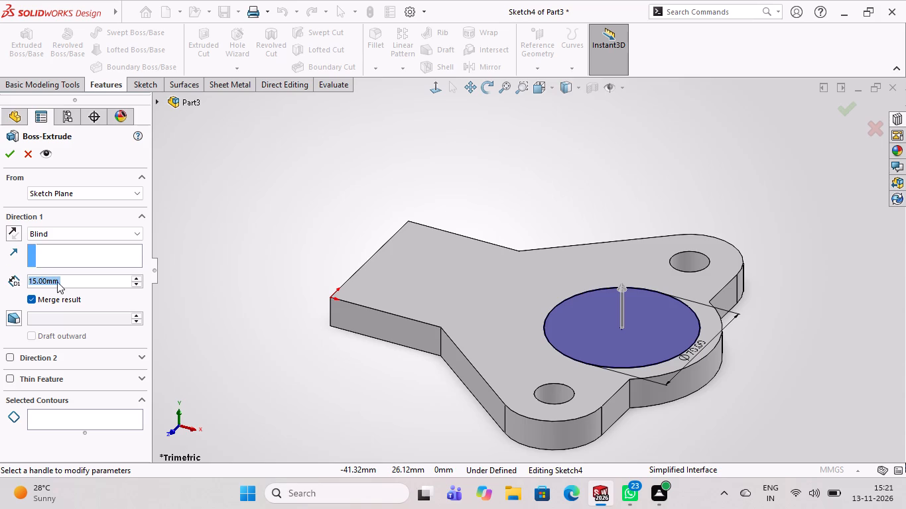
{"action": "left_click", "coordinate": [66, 281]}
{"action": "left_click_drag", "start_coordinate": [66, 281], "coordinate": [9, 286]}
{"action": "type", "text": "119"}
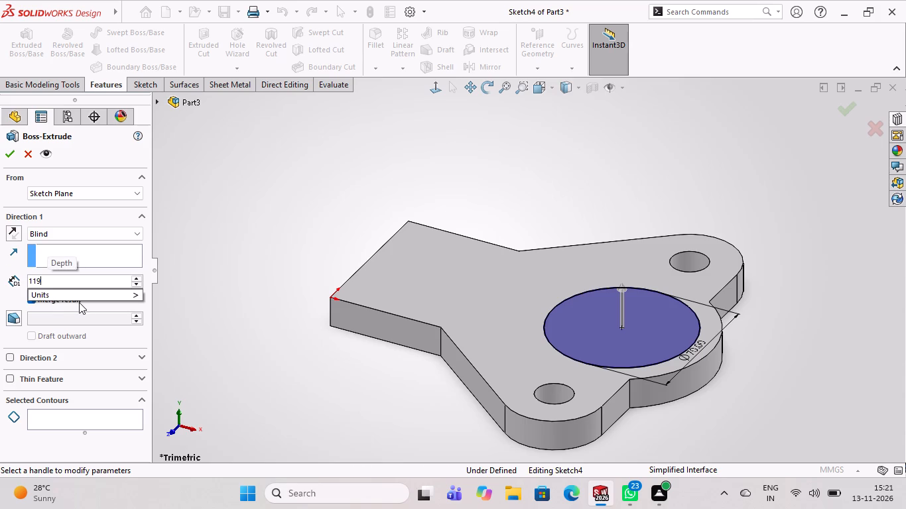
{"action": "key", "text": "shift+underscore"}
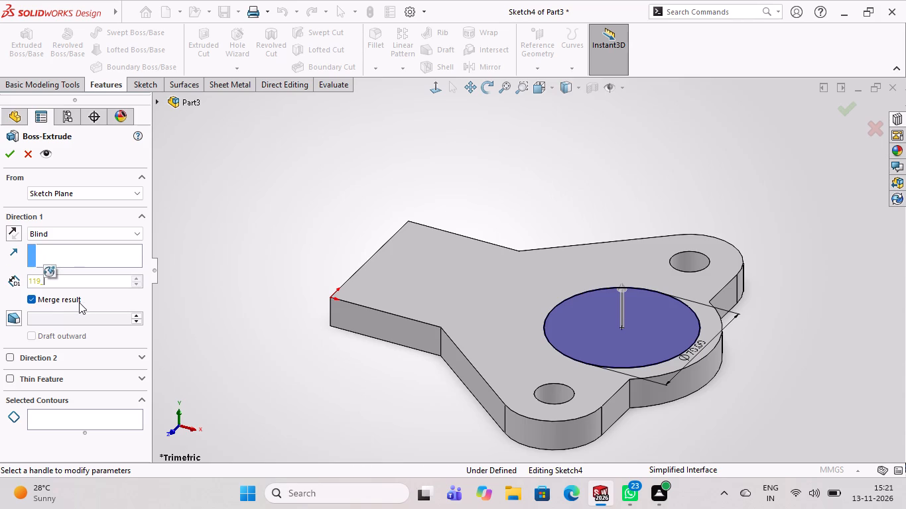
{"action": "key", "text": "1"}
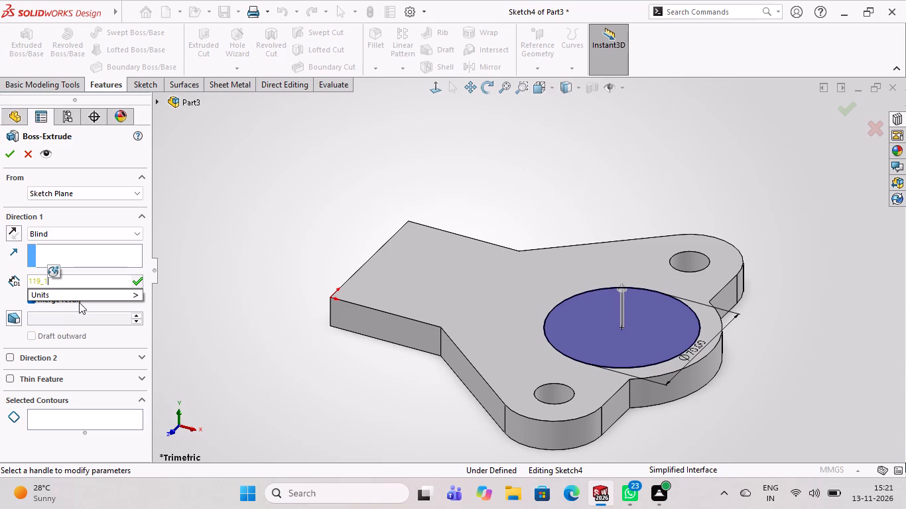
{"action": "key", "text": "BackSpace"}
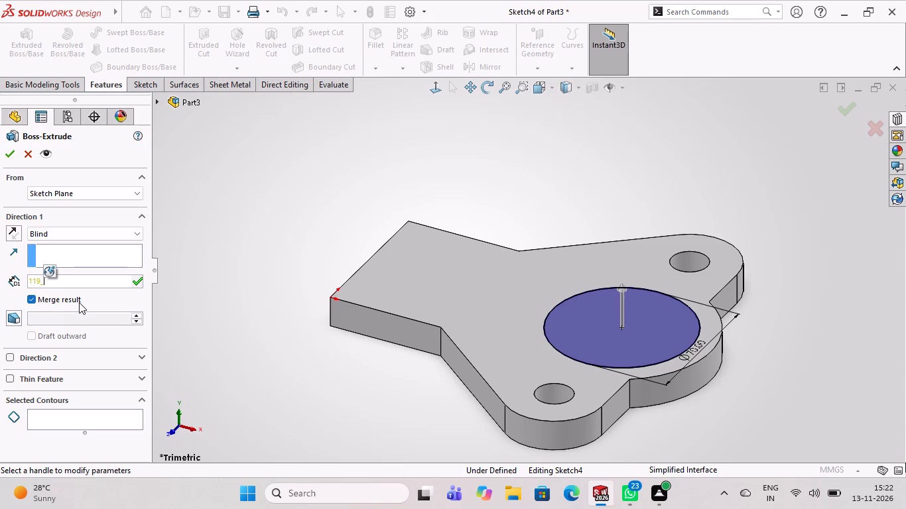
{"action": "key", "text": "BackSpace"}
{"action": "key", "text": "minus"}
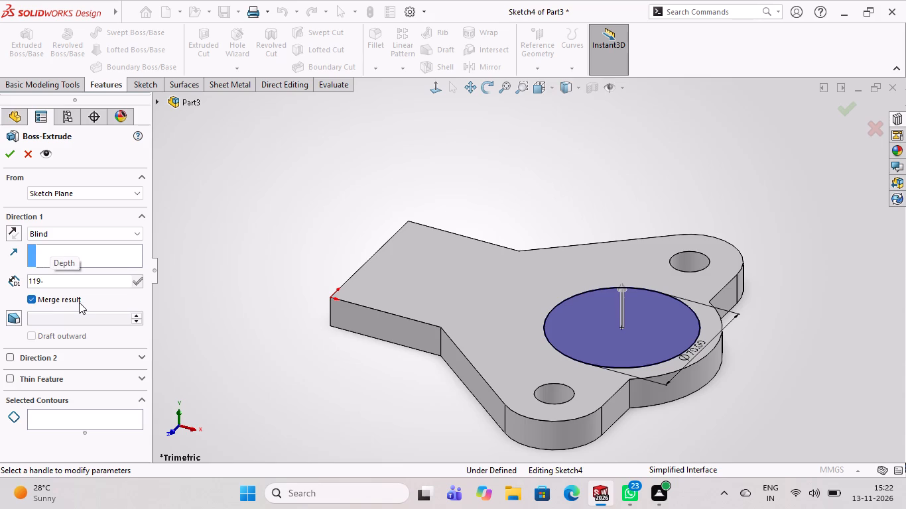
{"action": "type", "text": "15"}
{"action": "key", "text": "Return"}
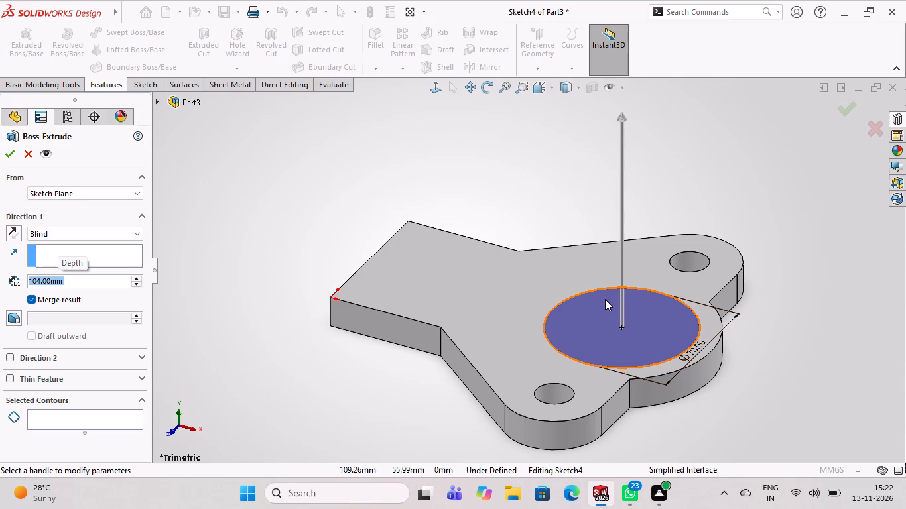
{"action": "key", "text": "Return"}
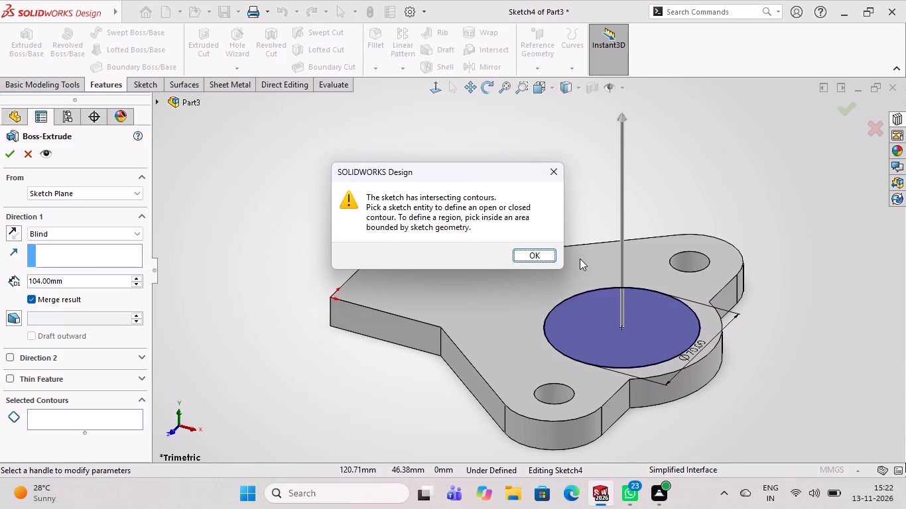
{"action": "left_click", "coordinate": [543, 253]}
{"action": "left_click", "coordinate": [647, 326]}
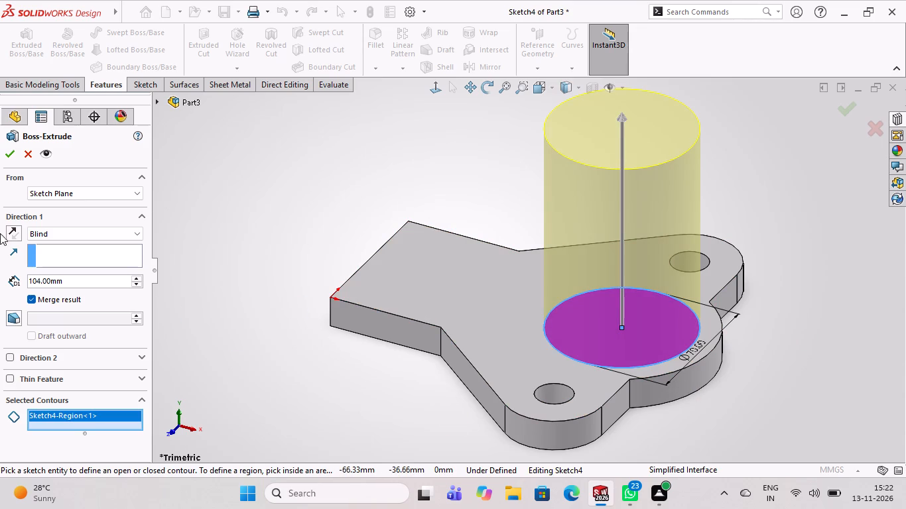
{"action": "left_click", "coordinate": [8, 160]}
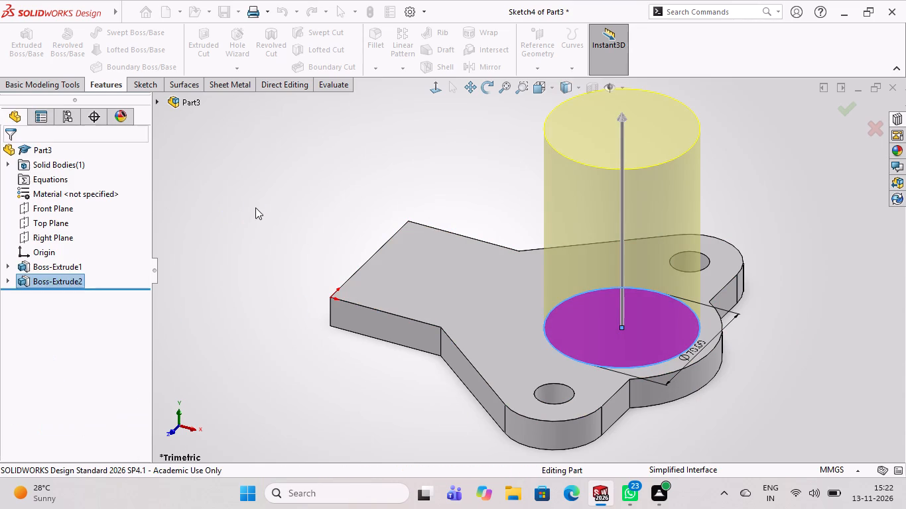
{"action": "left_click", "coordinate": [255, 207]}
Start a new sketch on the top face of the flanged plate, around the cylindrical boss.
{"action": "scroll", "coordinate": [279, 231], "scroll_direction": "up", "scroll_amount": 2}
{"action": "left_click_drag", "start_coordinate": [769, 283], "coordinate": [762, 287]}
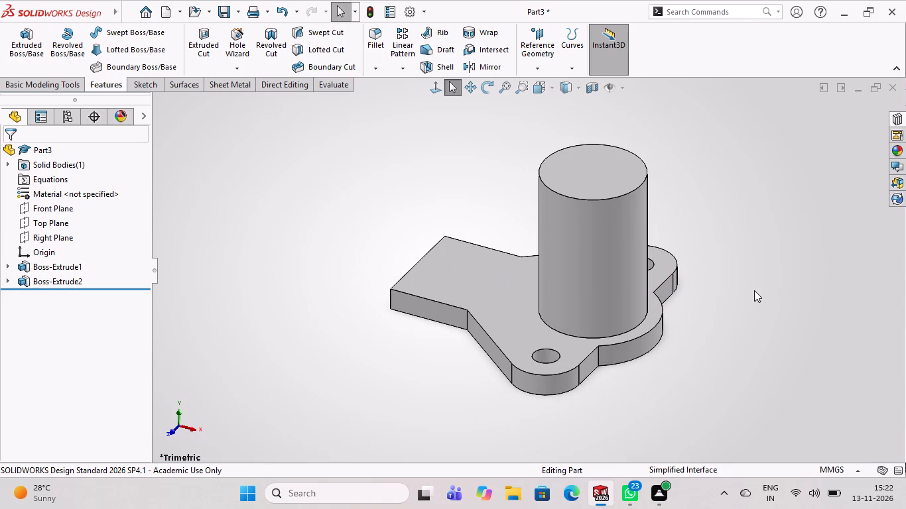
{"action": "scroll", "coordinate": [605, 127], "scroll_direction": "up", "scroll_amount": 3}
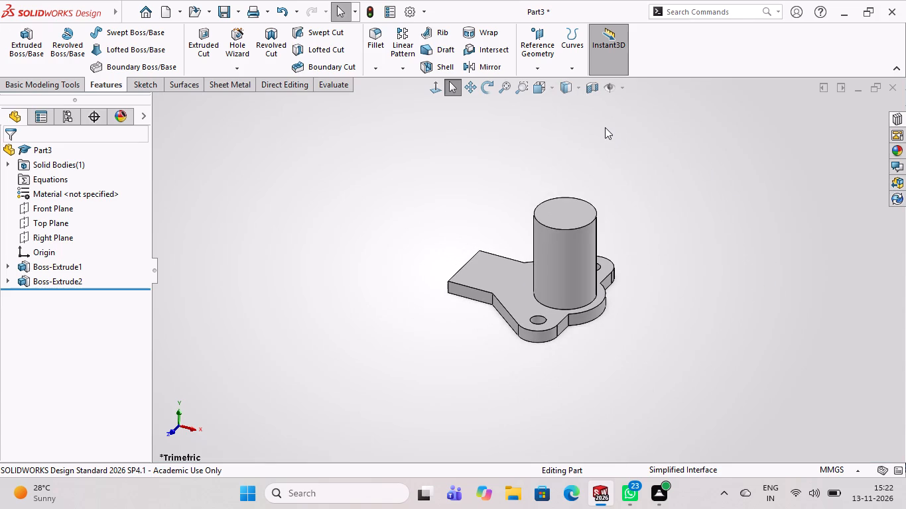
{"action": "scroll", "coordinate": [610, 242], "scroll_direction": "down", "scroll_amount": 1}
{"action": "scroll", "coordinate": [545, 327], "scroll_direction": "down", "scroll_amount": 3}
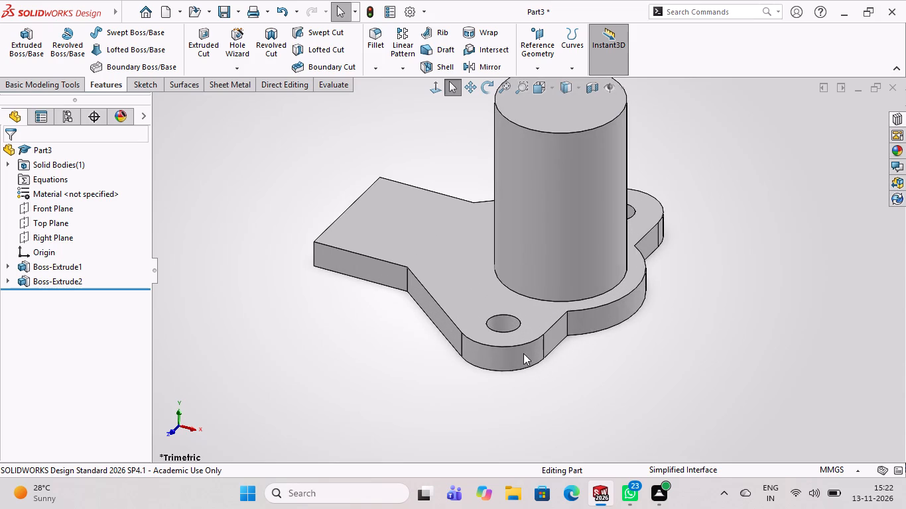
{"action": "scroll", "coordinate": [507, 330], "scroll_direction": "down", "scroll_amount": 5}
{"action": "scroll", "coordinate": [522, 285], "scroll_direction": "up", "scroll_amount": 3}
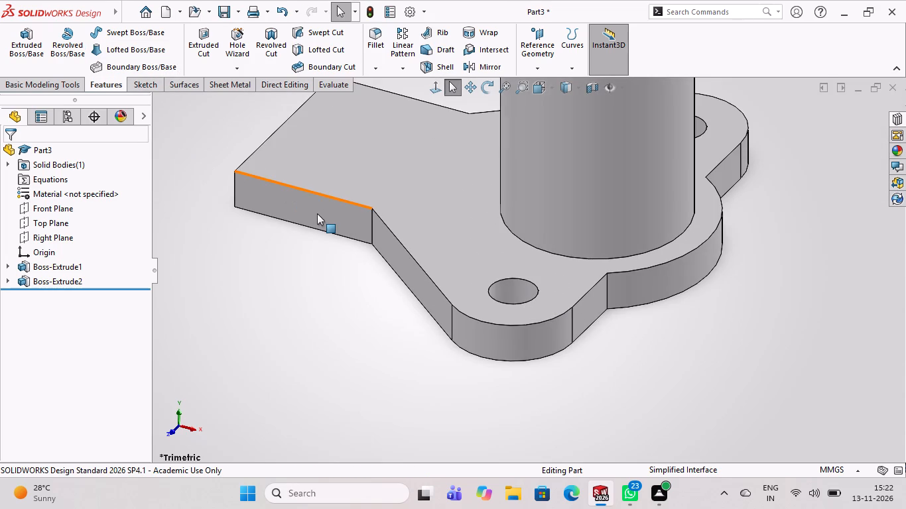
{"action": "left_click", "coordinate": [385, 179]}
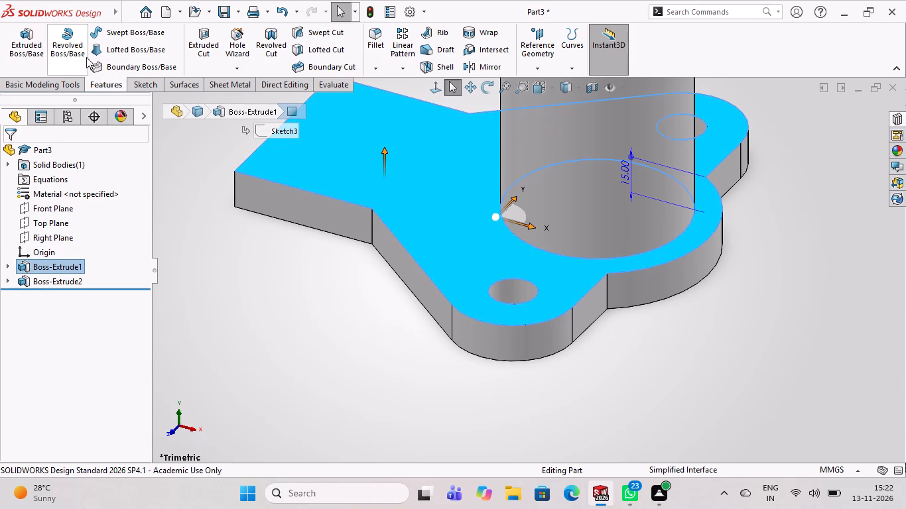
{"action": "left_click", "coordinate": [151, 84]}
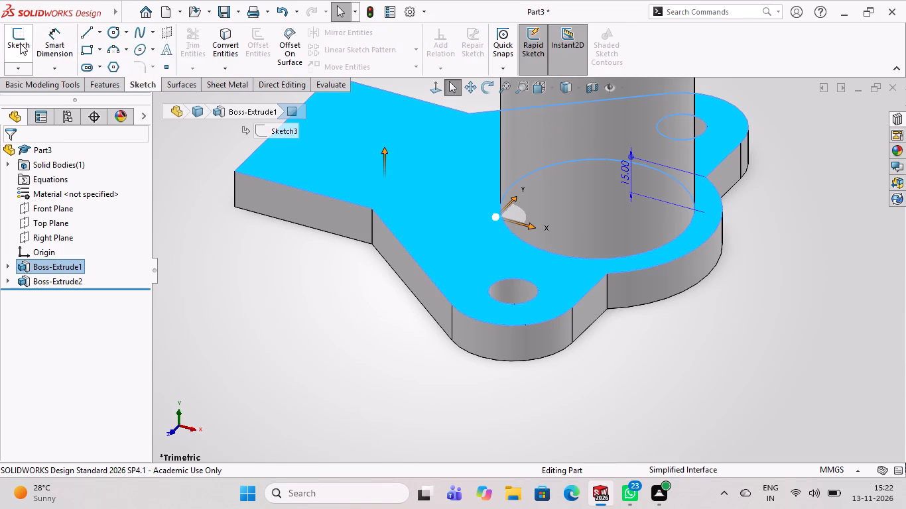
{"action": "left_click", "coordinate": [20, 43]}
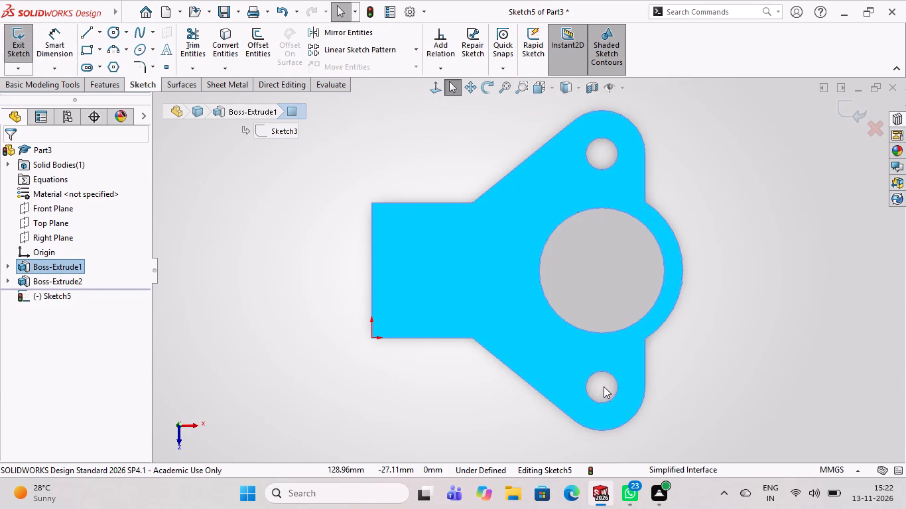
Sketch circles centred on the two mounting holes, about 37 mm diameter at the lower hole and about 33 mm at the upper hole.
{"action": "left_click", "coordinate": [115, 30]}
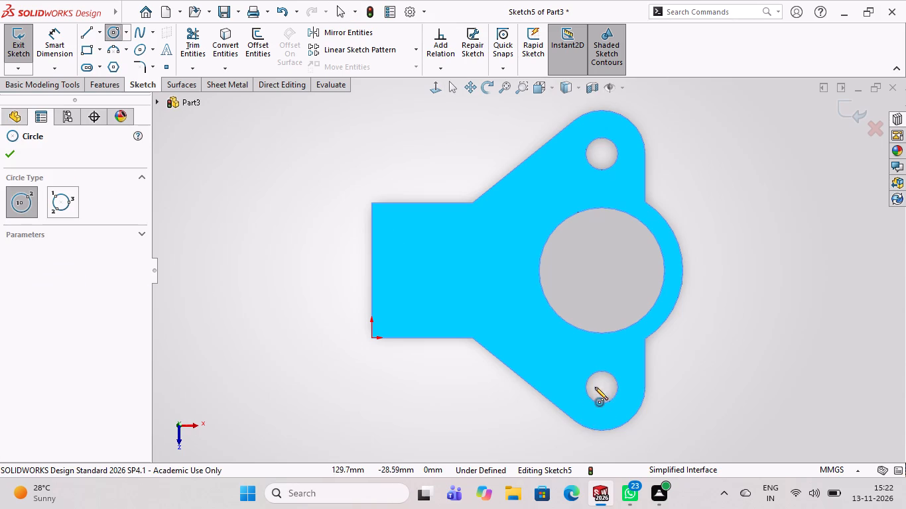
{"action": "left_click", "coordinate": [602, 387]}
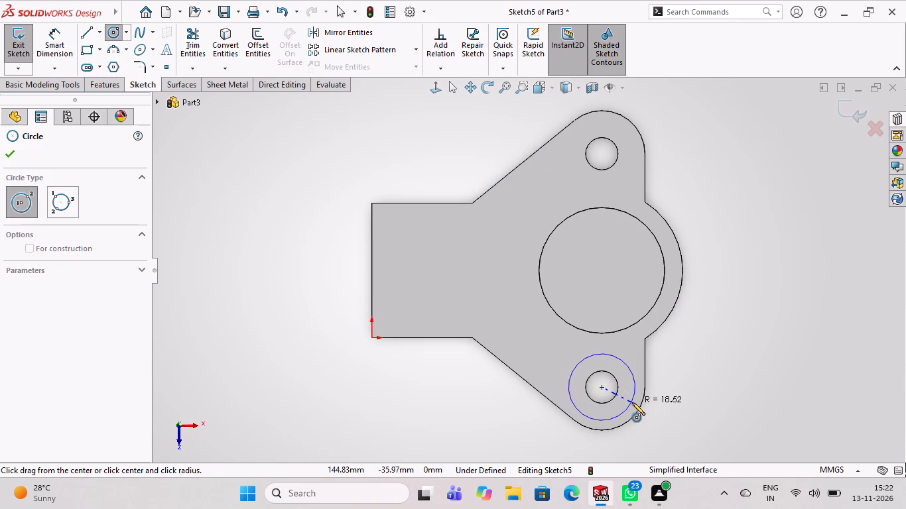
{"action": "left_click", "coordinate": [632, 402]}
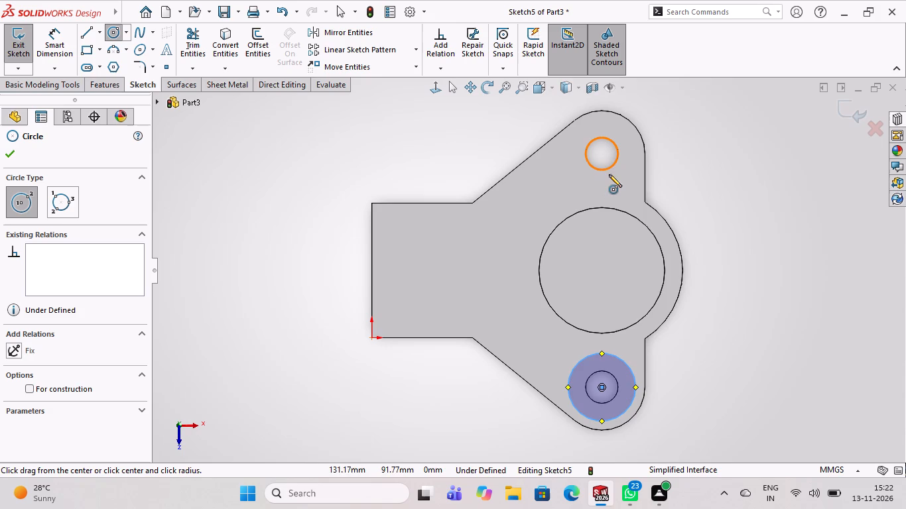
{"action": "left_click", "coordinate": [600, 152]}
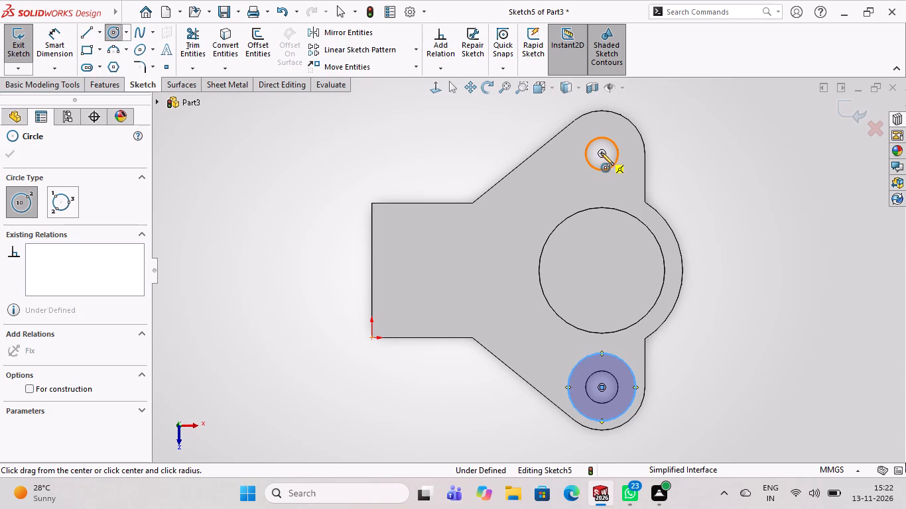
{"action": "left_click", "coordinate": [629, 167]}
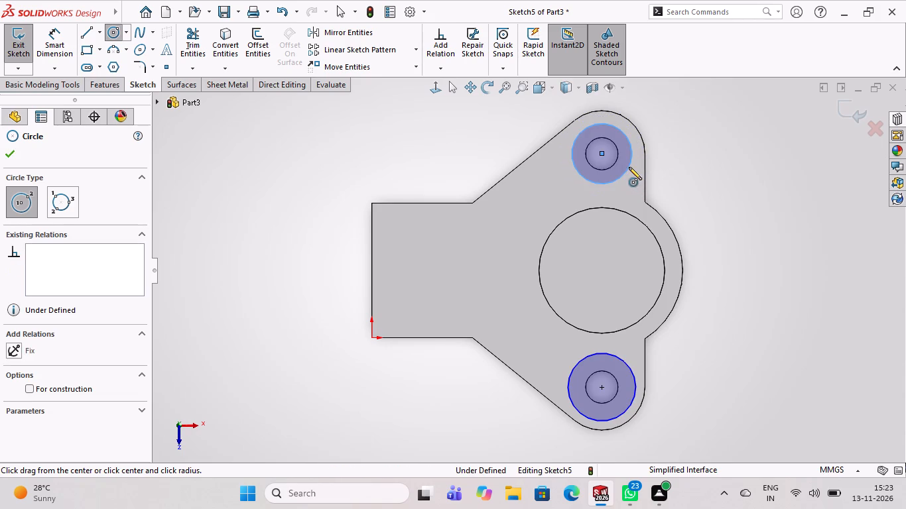
{"action": "key", "text": "Escape"}
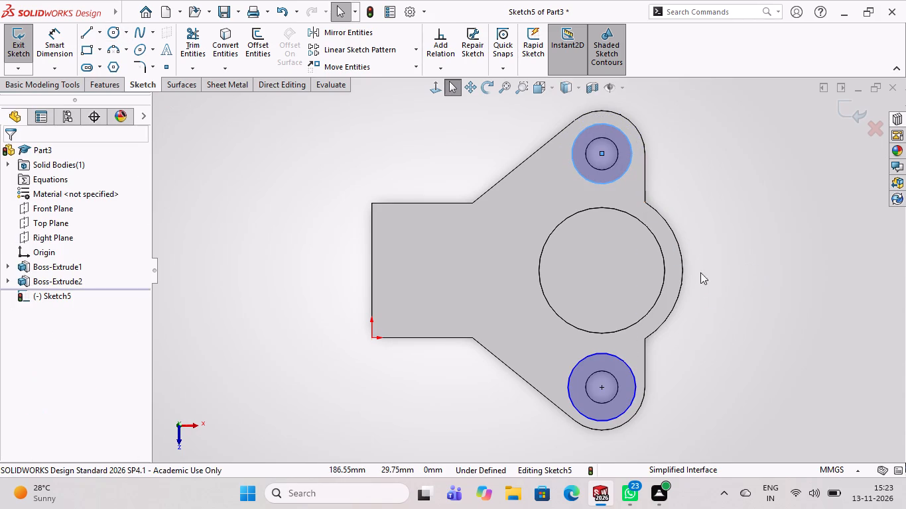
{"action": "key", "text": "Escape"}
Dimension the diameter of the sketched circle around the upper mounting hole to 36 mm, entered as 18*2.
{"action": "left_click", "coordinate": [630, 145]}
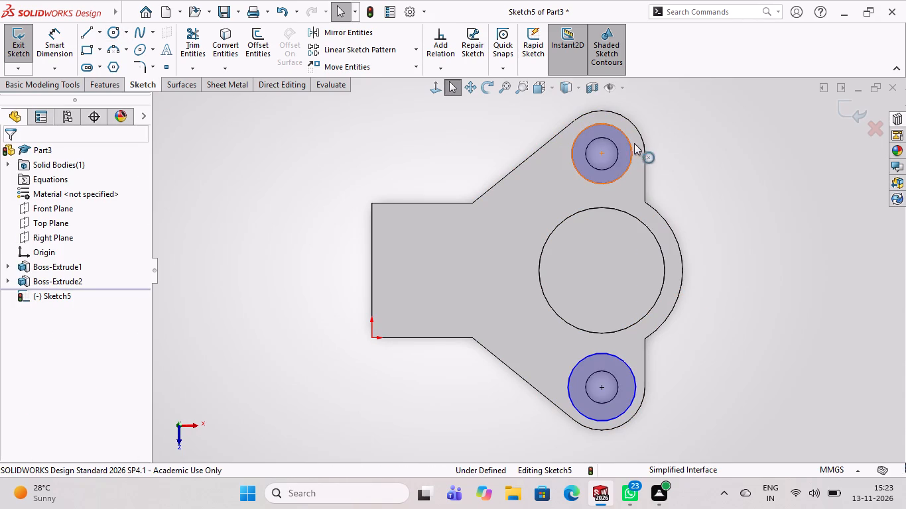
{"action": "key", "text": "Escape"}
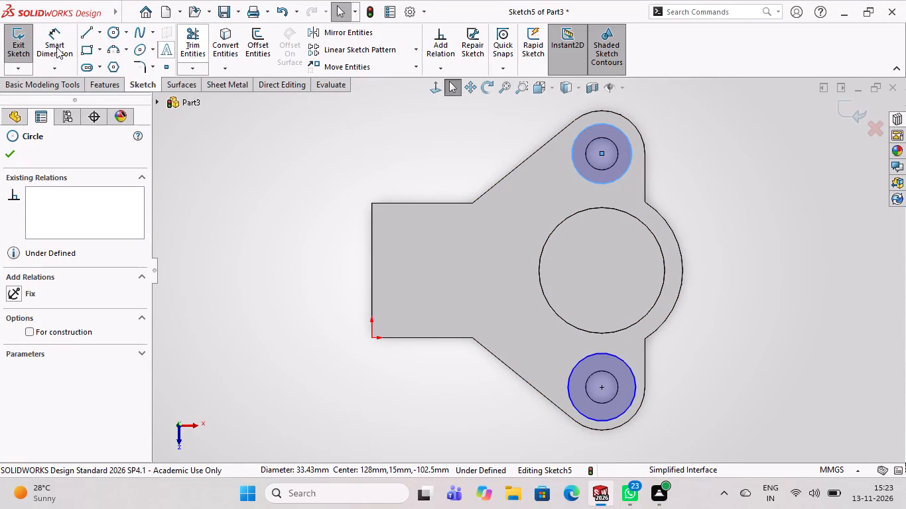
{"action": "left_click", "coordinate": [60, 33]}
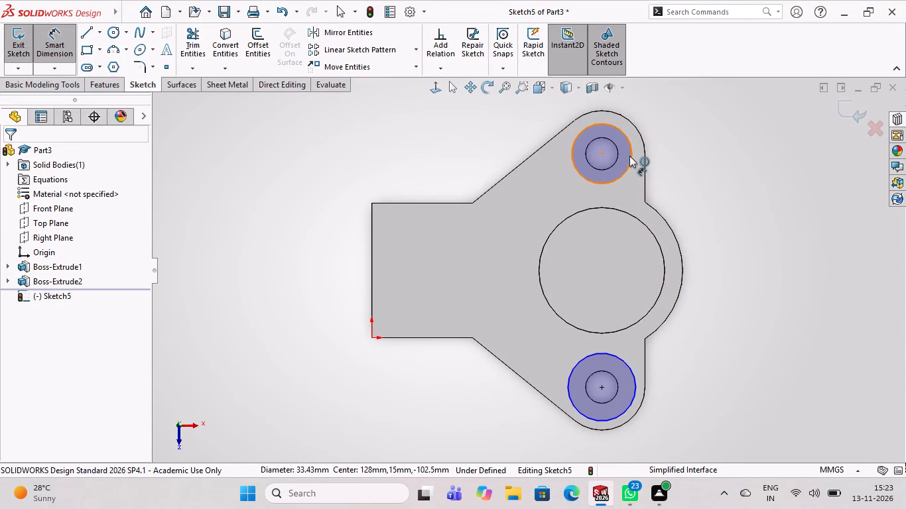
{"action": "left_click", "coordinate": [629, 156]}
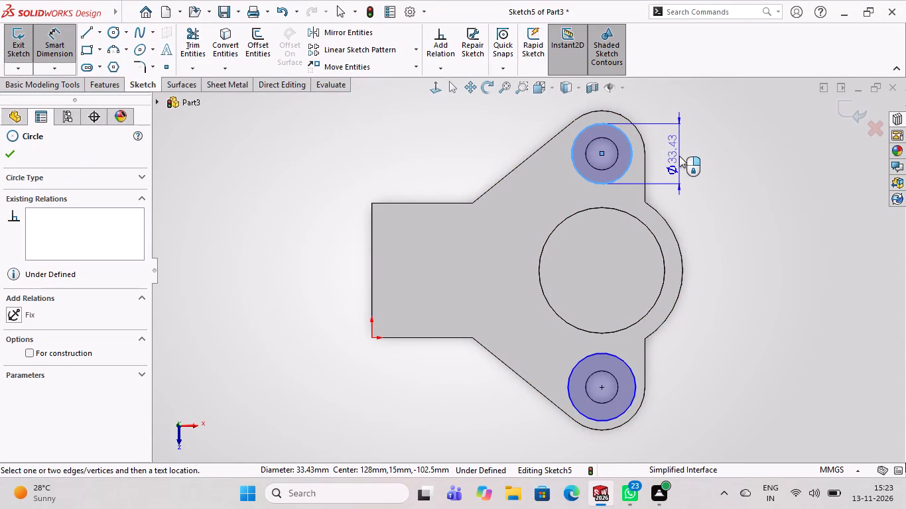
{"action": "left_click", "coordinate": [679, 156]}
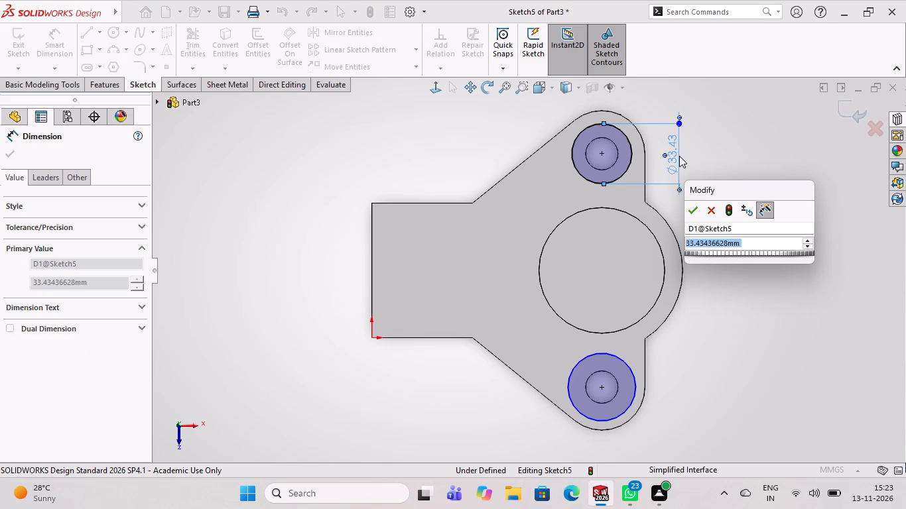
{"action": "left_click_drag", "start_coordinate": [744, 243], "coordinate": [738, 249]}
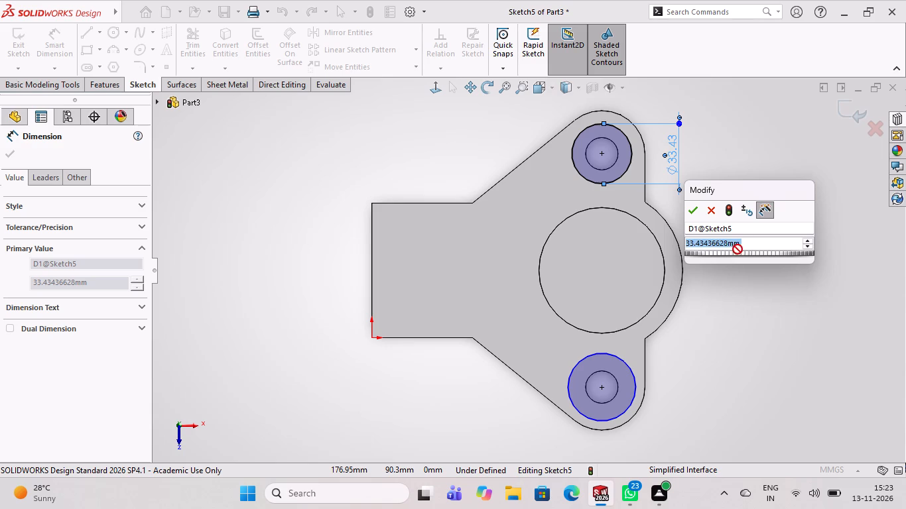
{"action": "left_click_drag", "start_coordinate": [738, 249], "coordinate": [722, 251]}
{"action": "type", "text": "18"}
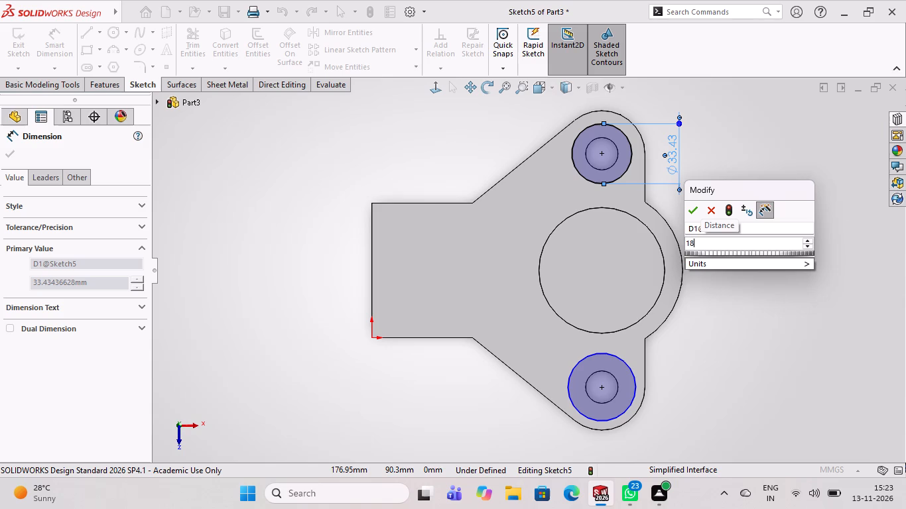
{"action": "key", "text": "shift+asterisk"}
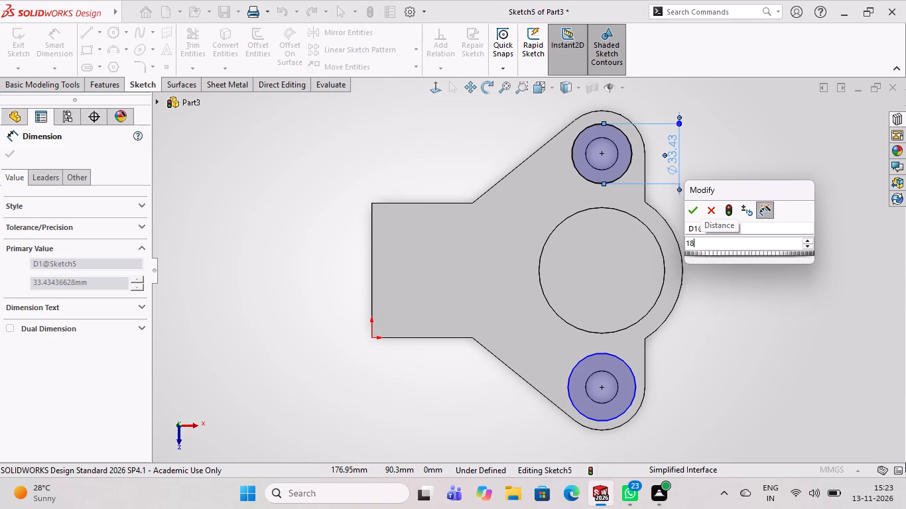
{"action": "key", "text": "2"}
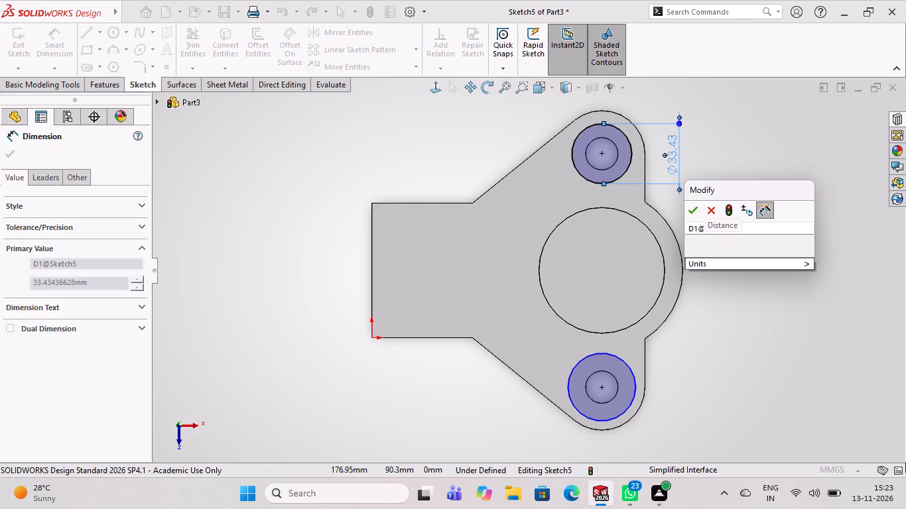
{"action": "key", "text": "Return"}
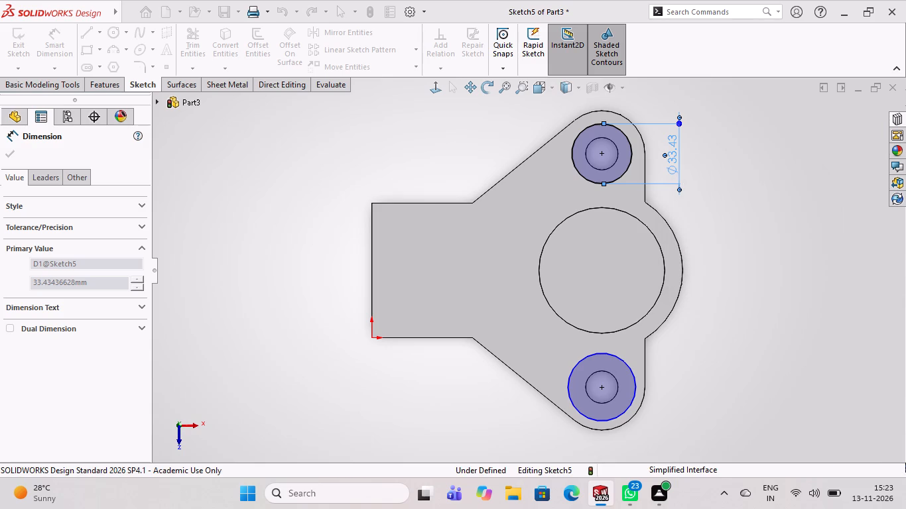
{"action": "left_click", "coordinate": [628, 170], "text": "ctrl"}
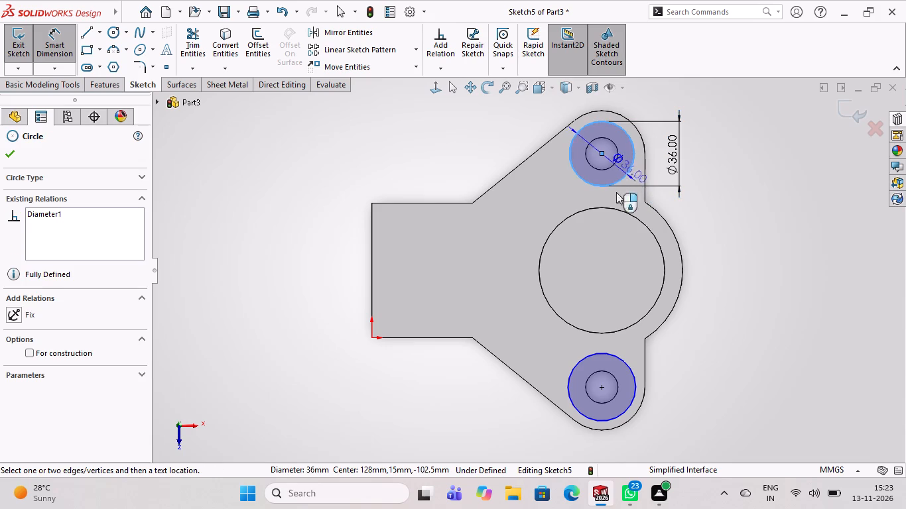
{"action": "key", "text": "Escape"}
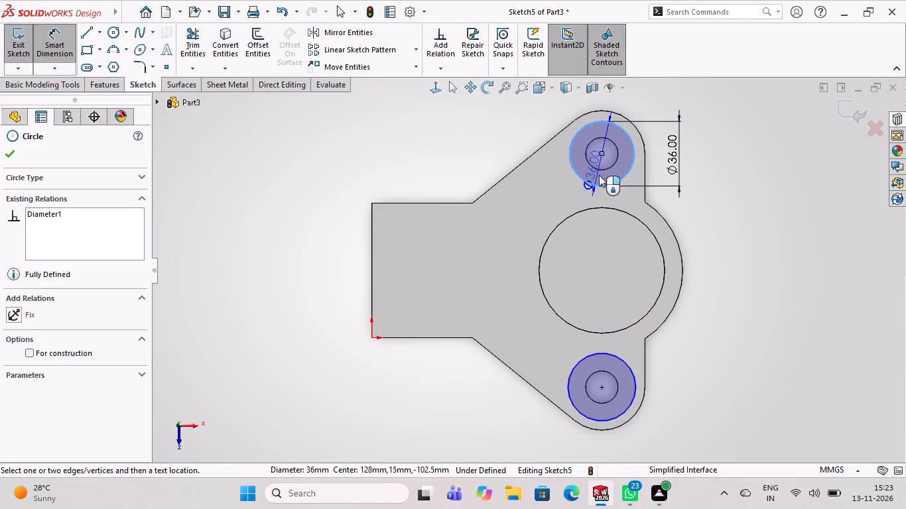
{"action": "left_click", "coordinate": [70, 47]}
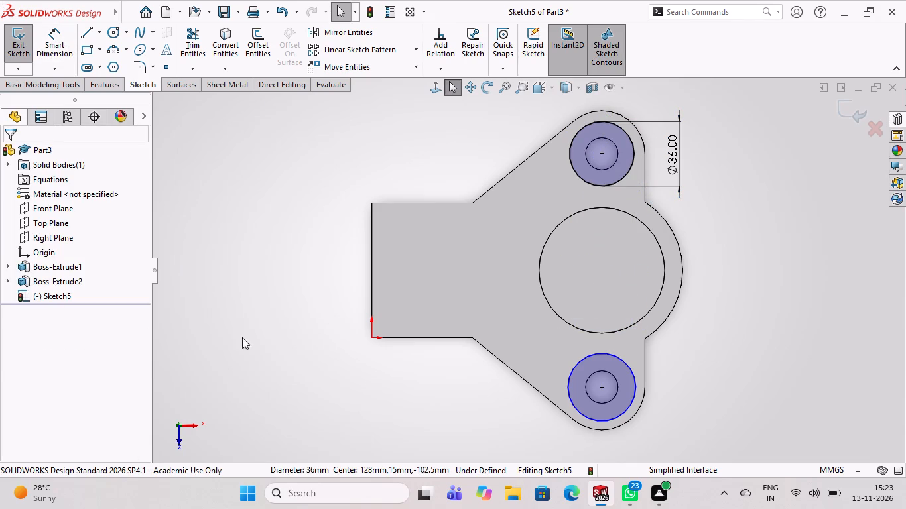
Add an Equal relation between the two sketched circles around the mounting holes.
{"action": "left_click", "coordinate": [584, 180], "text": "ctrl"}
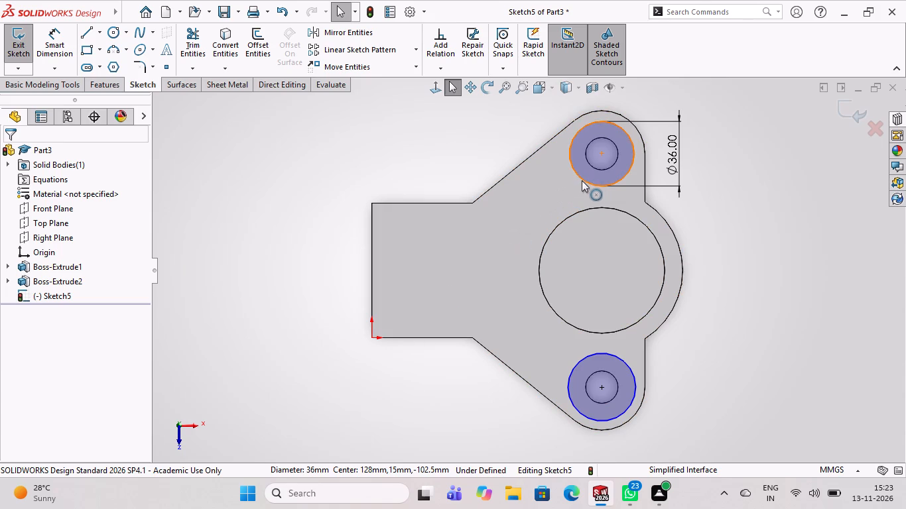
{"action": "left_click", "coordinate": [604, 355], "text": "ctrl"}
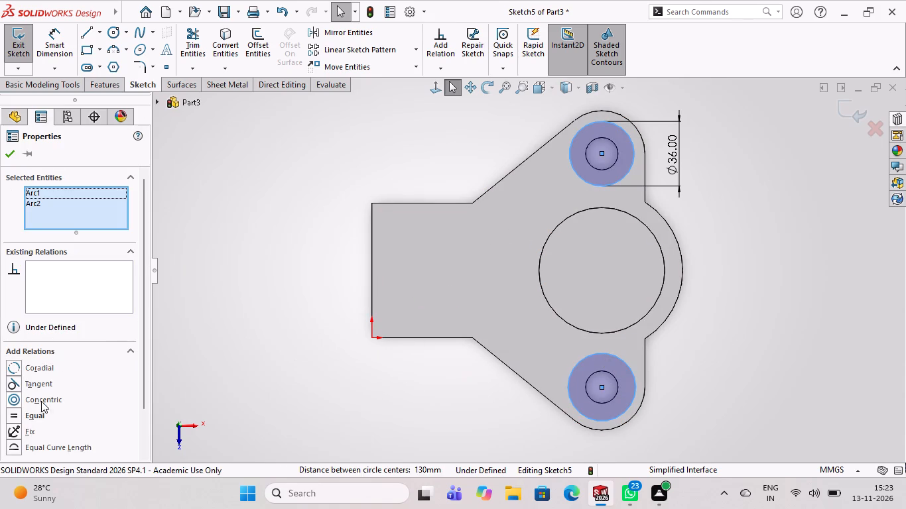
{"action": "left_click", "coordinate": [41, 414], "text": "ctrl"}
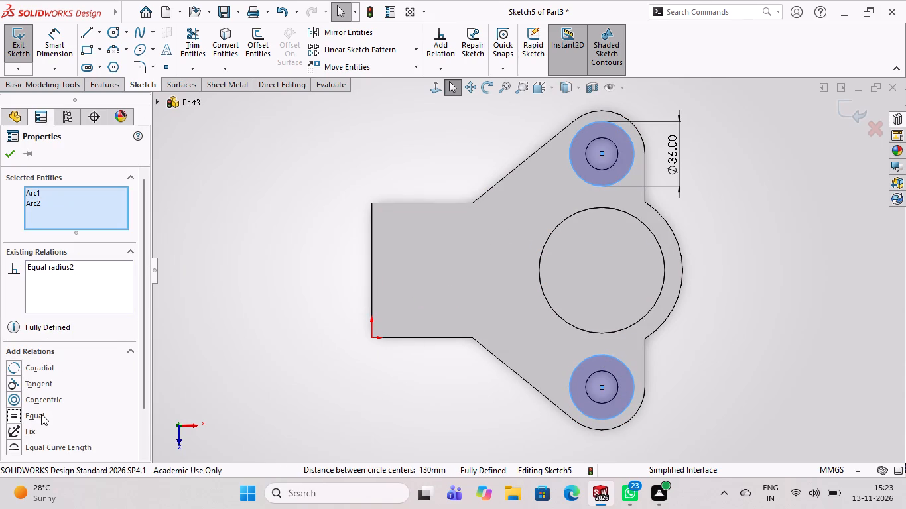
{"action": "key", "text": "Return"}
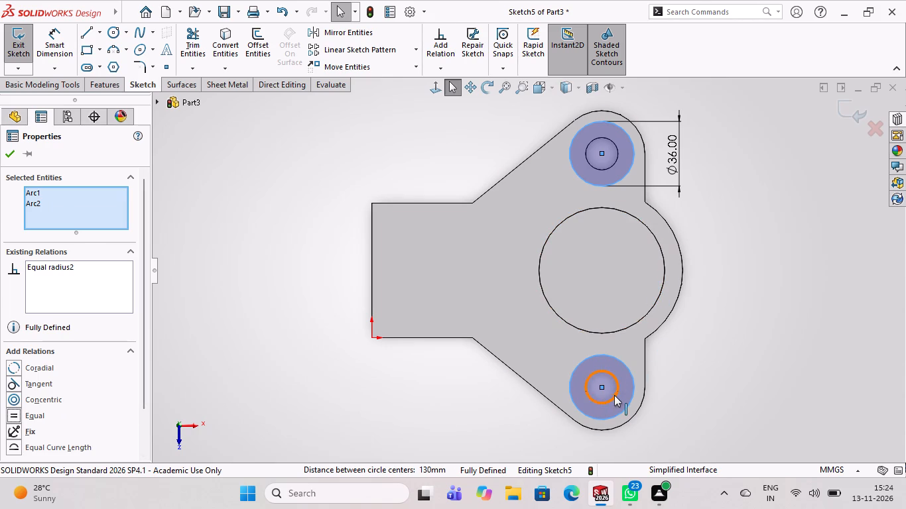
{"action": "key", "text": "Return"}
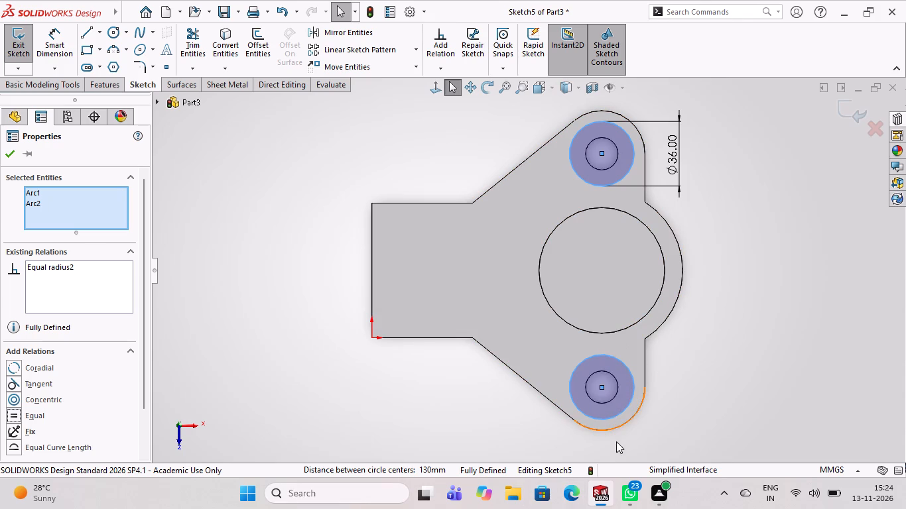
{"action": "left_click", "coordinate": [634, 367]}
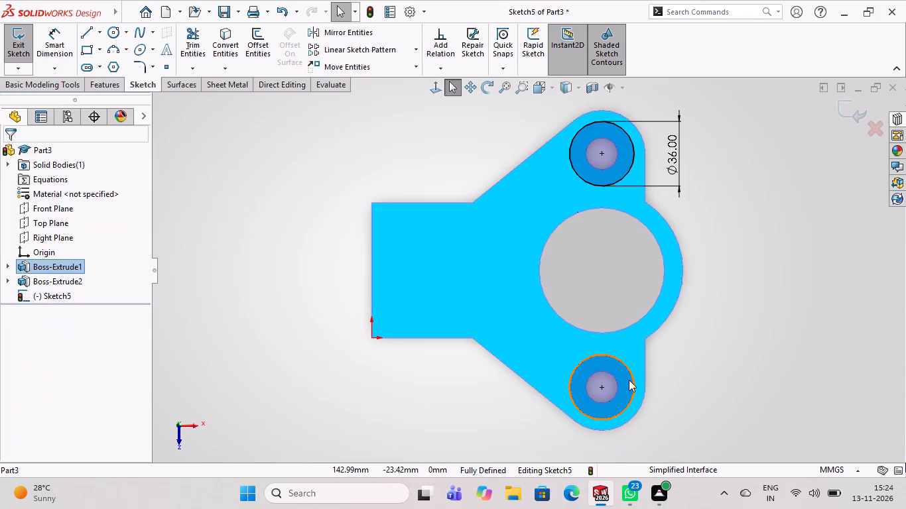
{"action": "key", "text": "Escape"}
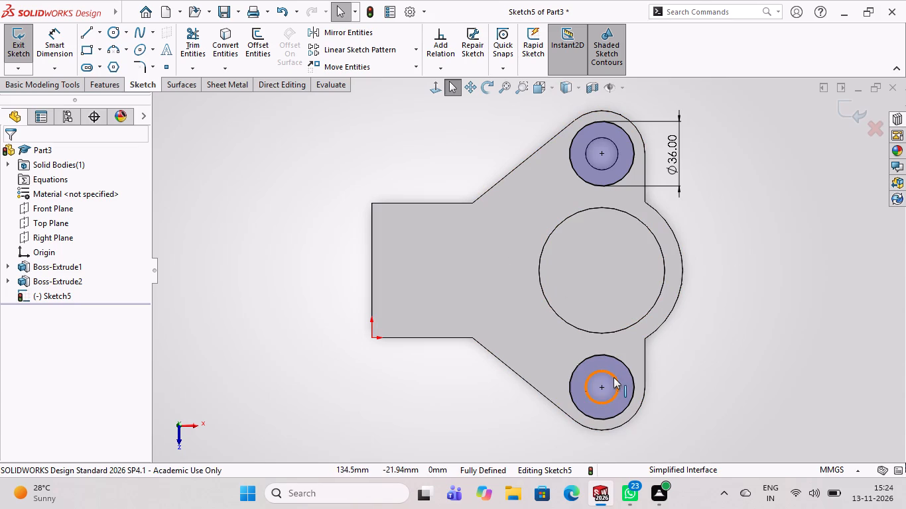
Convert the circular edges of both mounting holes into sketch entities and finish the sketch.
{"action": "left_click", "coordinate": [231, 38]}
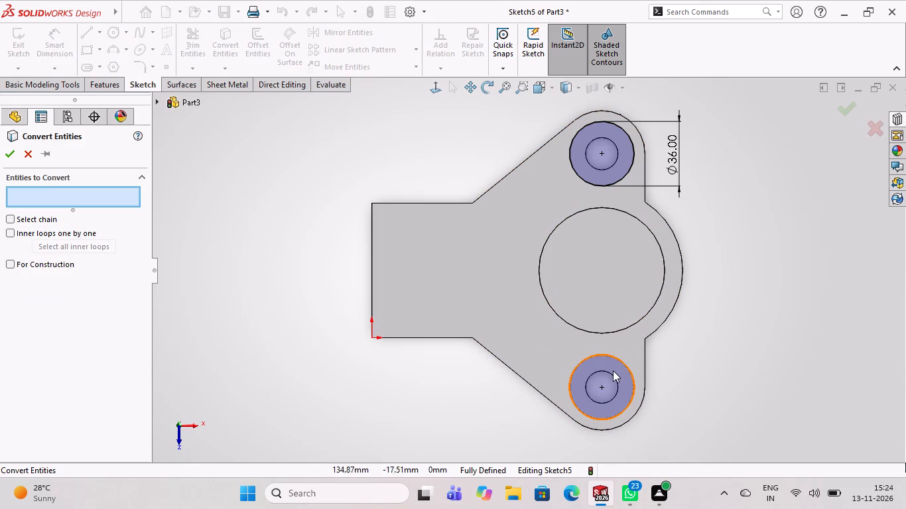
{"action": "left_click", "coordinate": [32, 155]}
{"action": "left_click", "coordinate": [224, 37]}
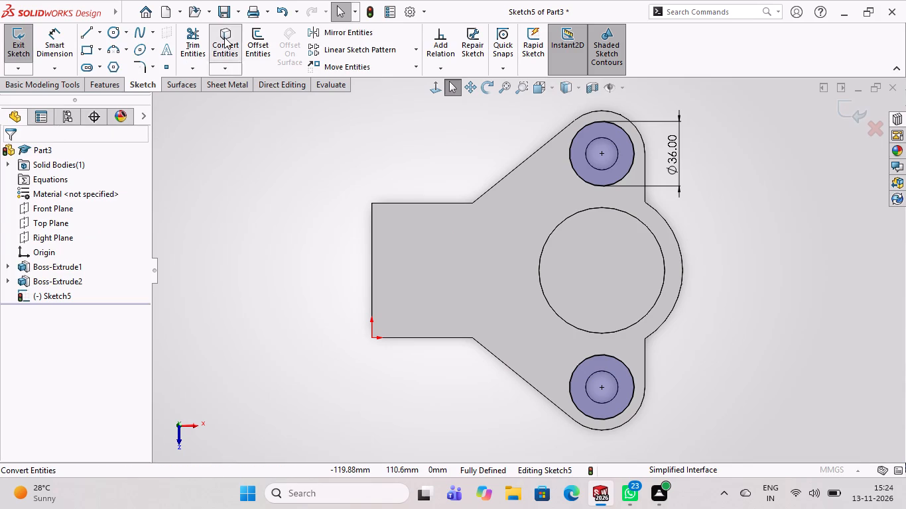
{"action": "left_click", "coordinate": [608, 374]}
{"action": "left_click", "coordinate": [610, 141]}
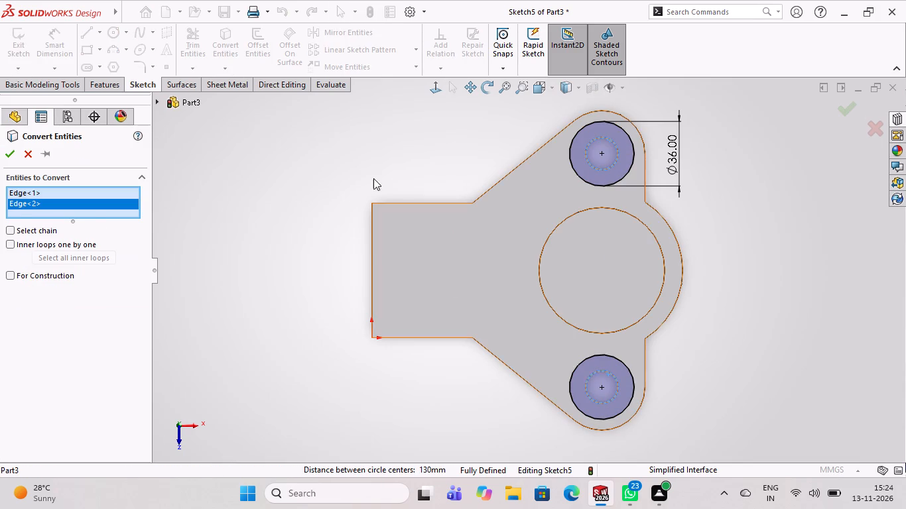
{"action": "left_click", "coordinate": [10, 152]}
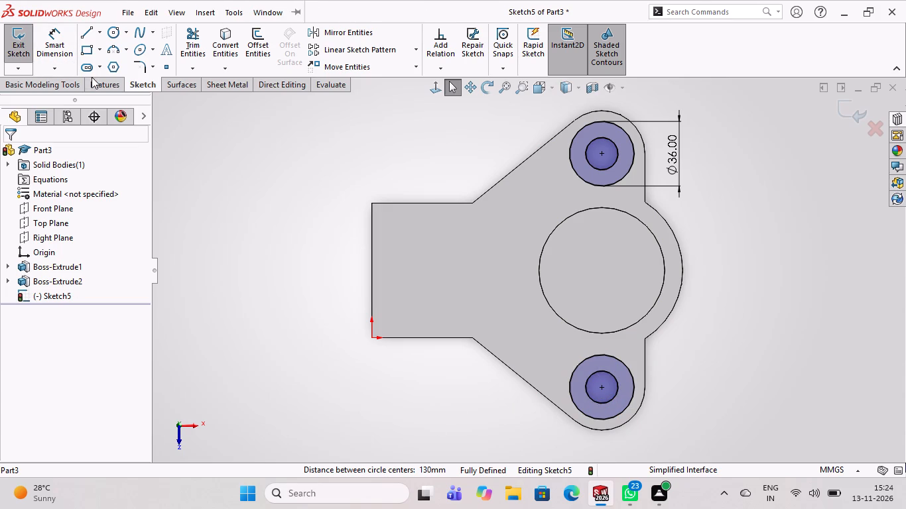
{"action": "left_click", "coordinate": [11, 48]}
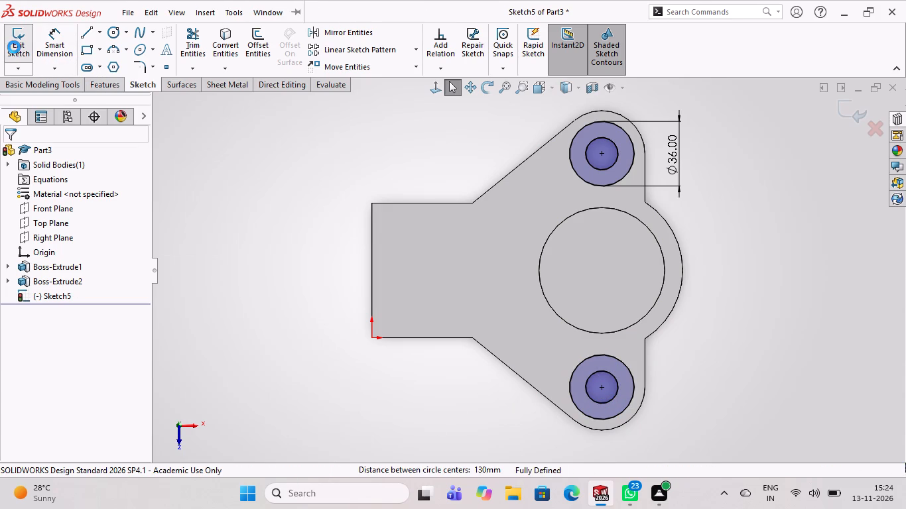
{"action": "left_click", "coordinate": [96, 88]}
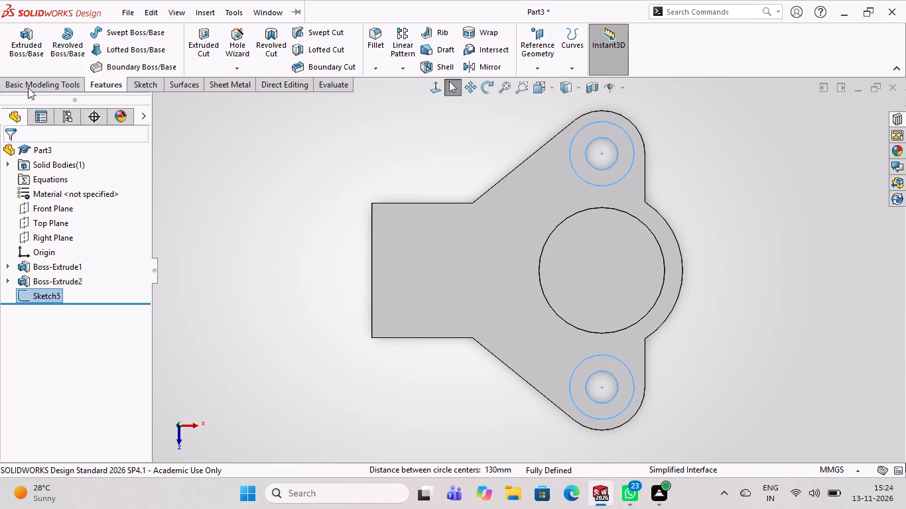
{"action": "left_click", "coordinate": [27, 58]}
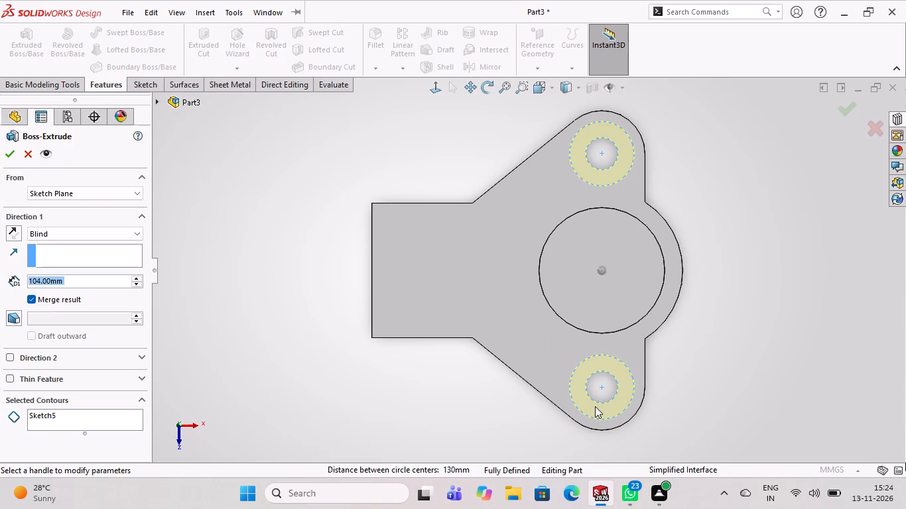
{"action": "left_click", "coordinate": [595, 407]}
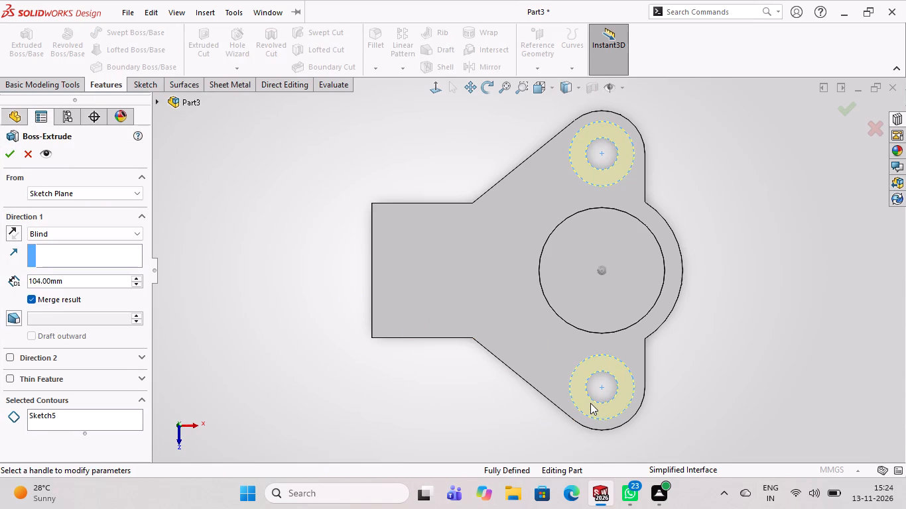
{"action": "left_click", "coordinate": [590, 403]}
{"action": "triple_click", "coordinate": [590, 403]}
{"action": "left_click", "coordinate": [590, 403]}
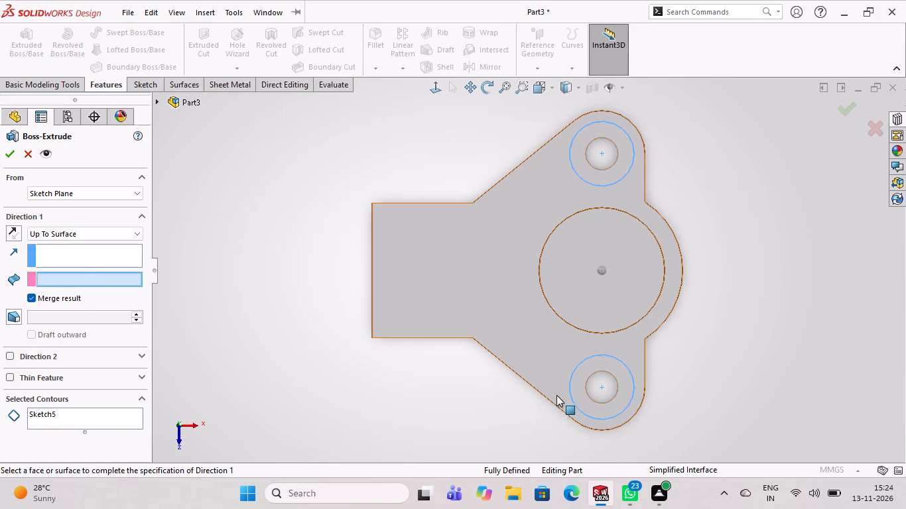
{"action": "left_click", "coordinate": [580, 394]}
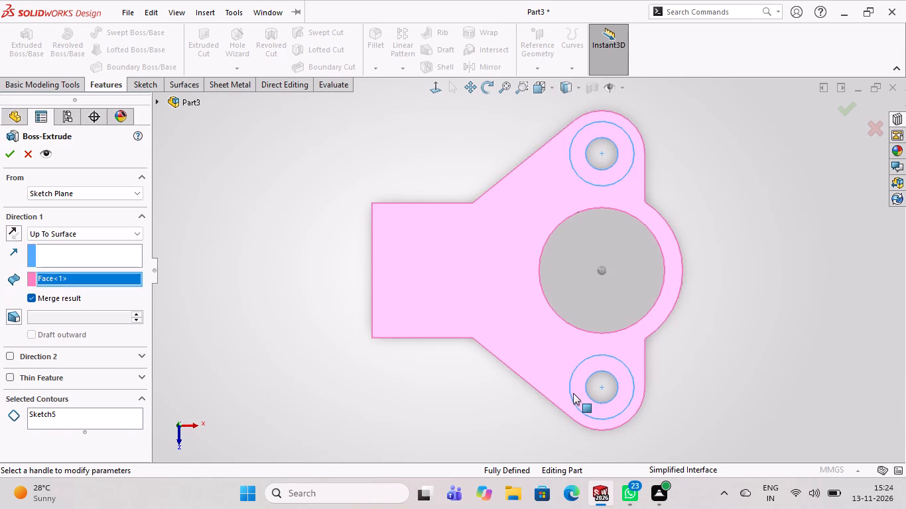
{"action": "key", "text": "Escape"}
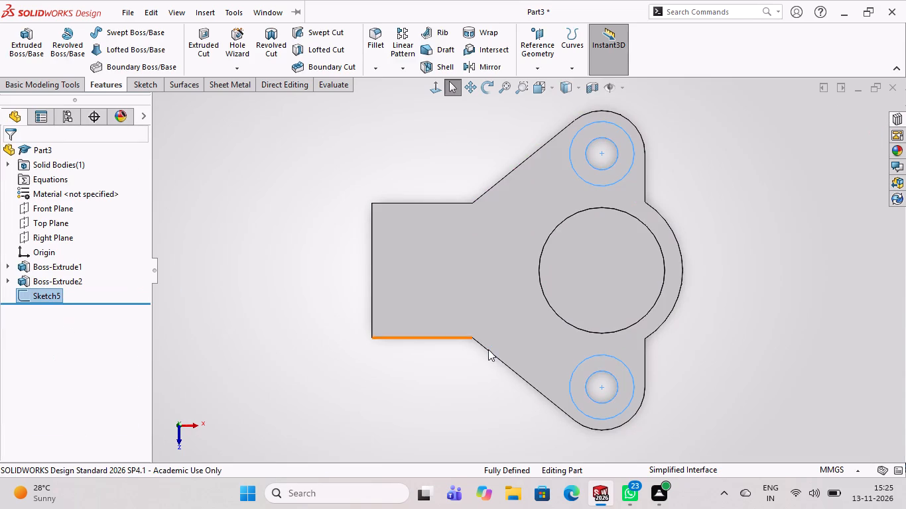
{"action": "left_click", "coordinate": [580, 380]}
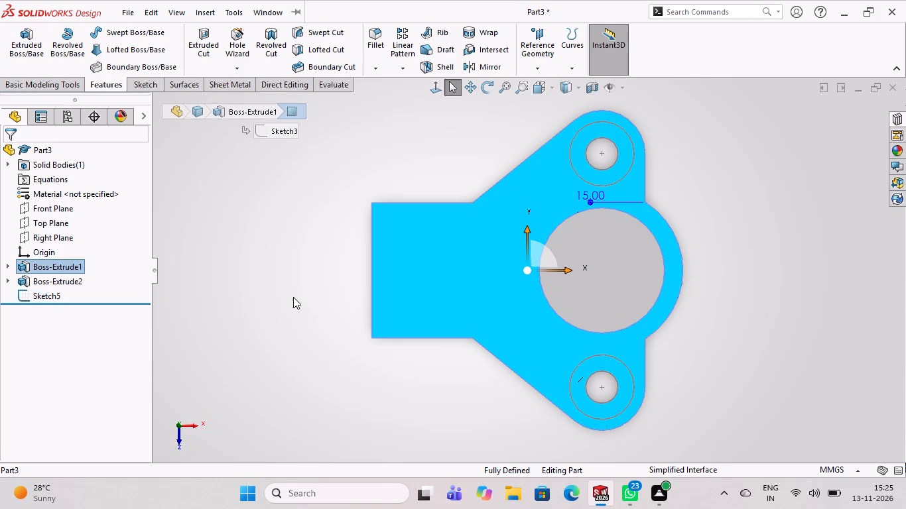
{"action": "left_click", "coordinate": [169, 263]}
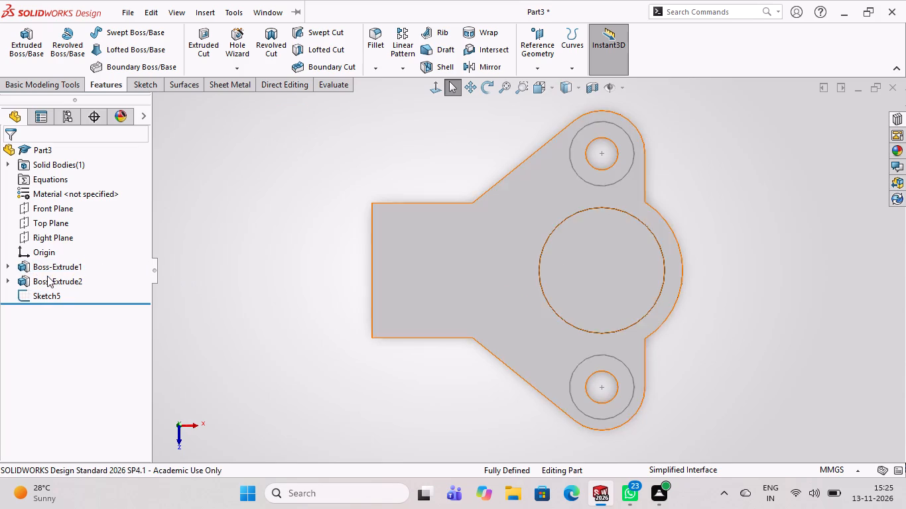
Extrude the ring sketch around the two mounting holes with a blind depth of 4 mm, entered as 19-15, merged with the plate.
{"action": "left_click", "coordinate": [25, 293]}
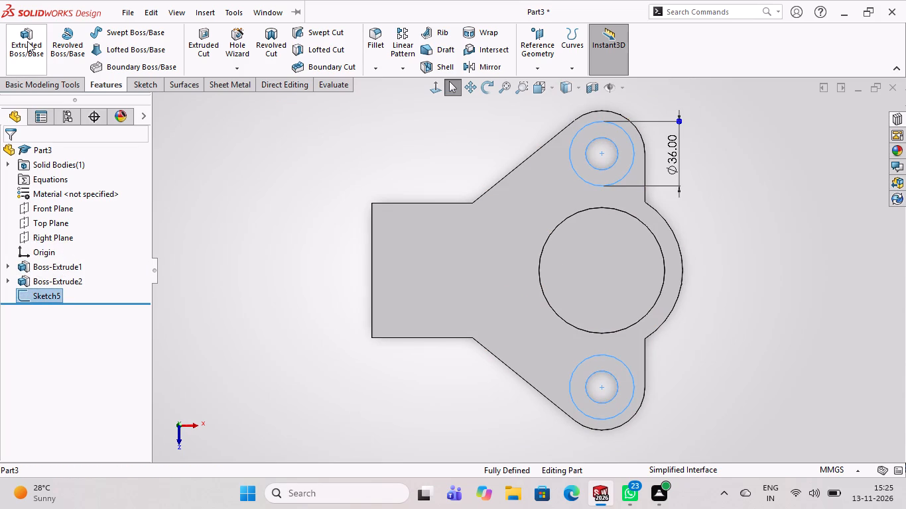
{"action": "left_click", "coordinate": [27, 41]}
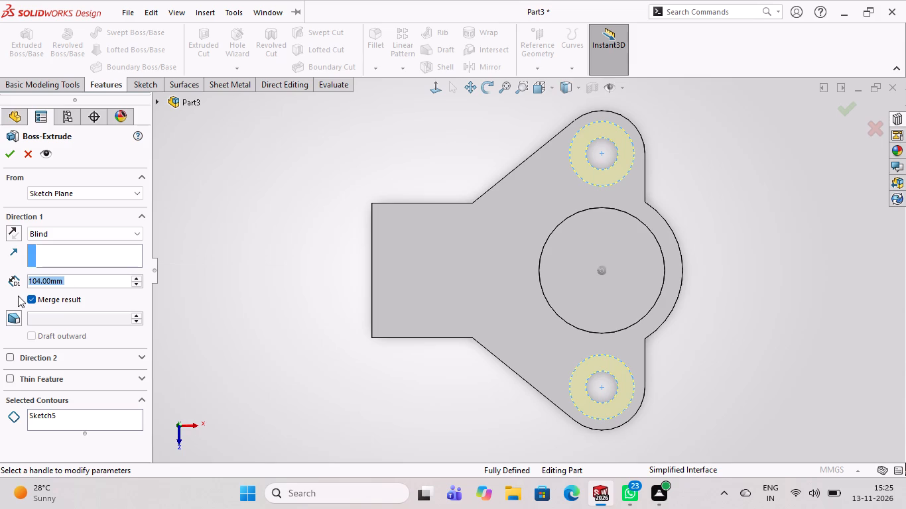
{"action": "type", "text": "19"}
{"action": "key", "text": "minus"}
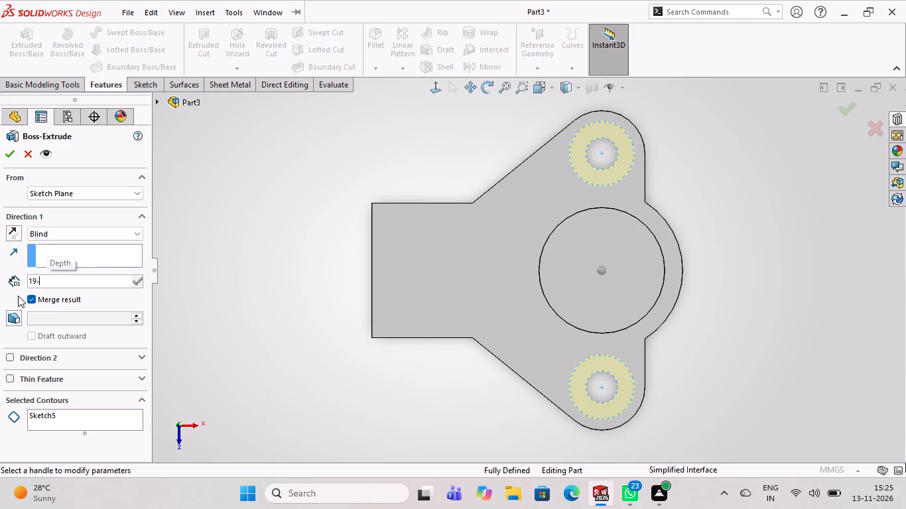
{"action": "type", "text": "15"}
{"action": "key", "text": "Return"}
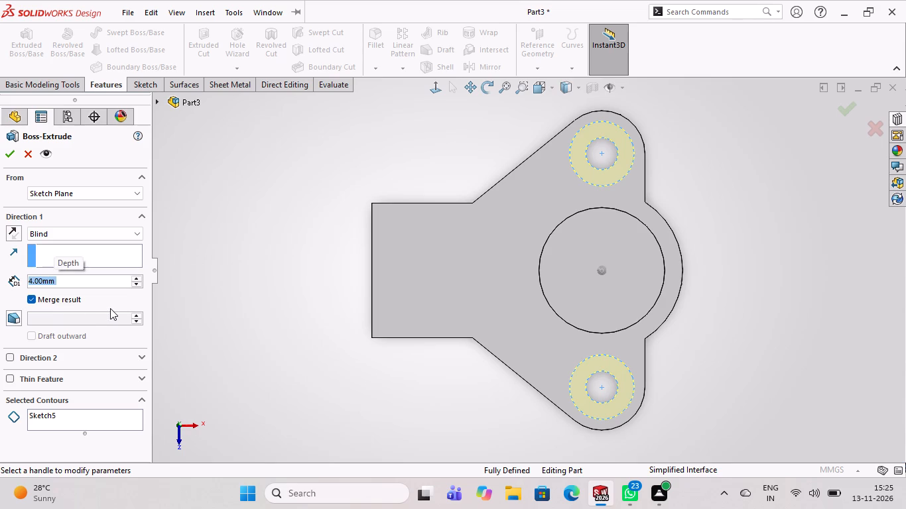
{"action": "key", "text": "Return"}
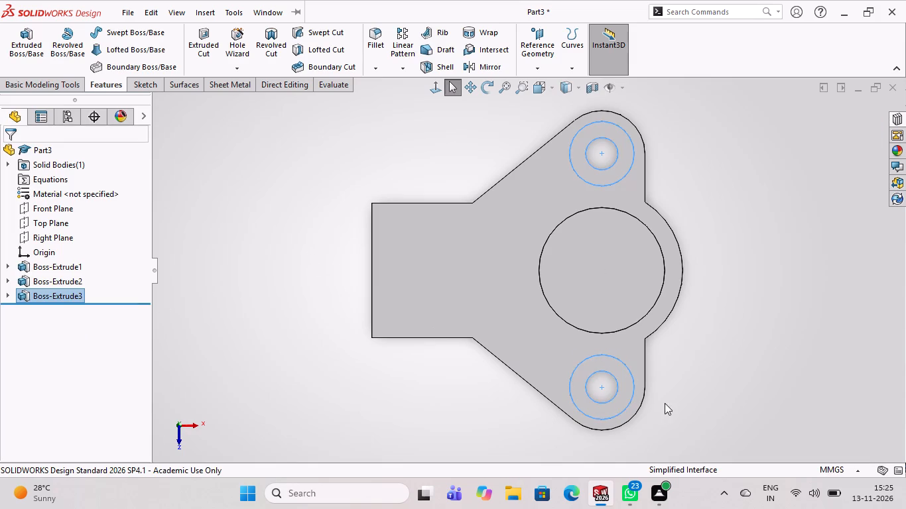
Examine the new ring bosses, the central cylinder and the plate's underside from several angles.
{"action": "left_click", "coordinate": [606, 405]}
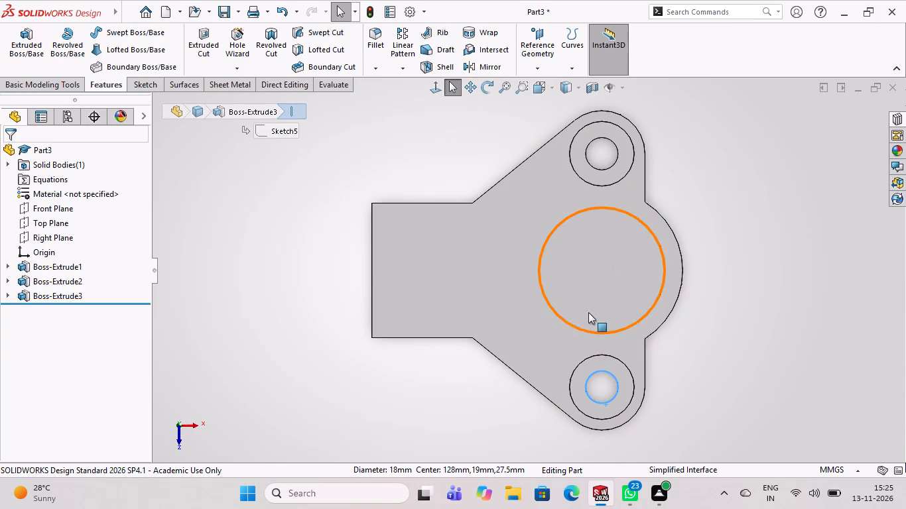
{"action": "scroll", "coordinate": [749, 325], "scroll_direction": "down", "scroll_amount": 1}
{"action": "middle_click_drag", "start_coordinate": [749, 326], "coordinate": [717, 180]}
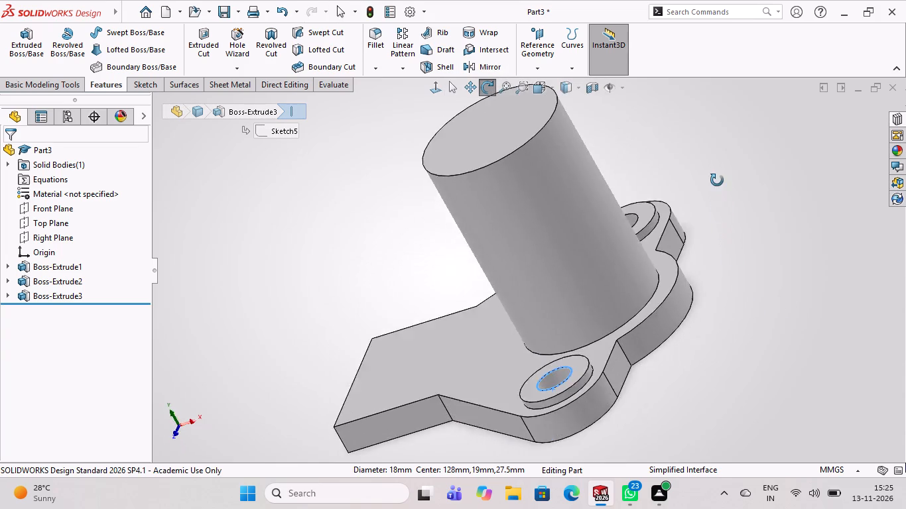
{"action": "middle_click_drag", "start_coordinate": [717, 180], "coordinate": [602, 310]}
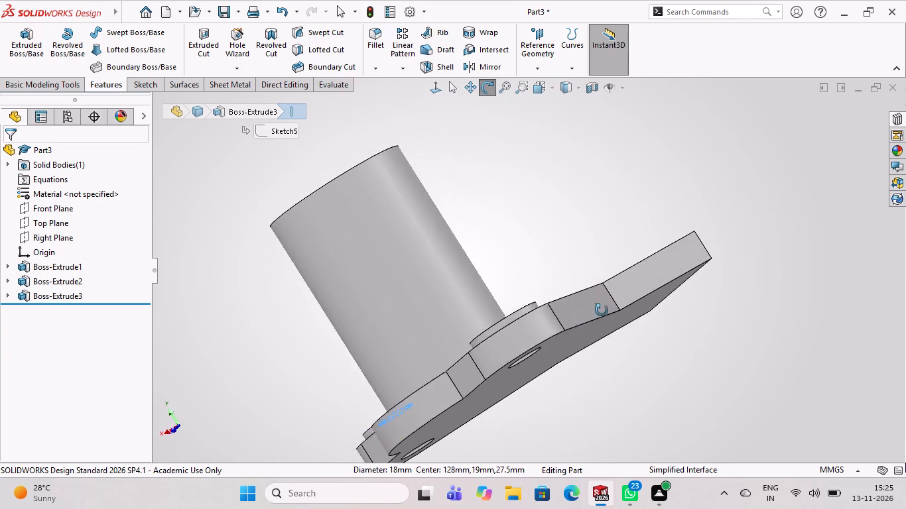
{"action": "middle_click_drag", "start_coordinate": [602, 310], "coordinate": [741, 278]}
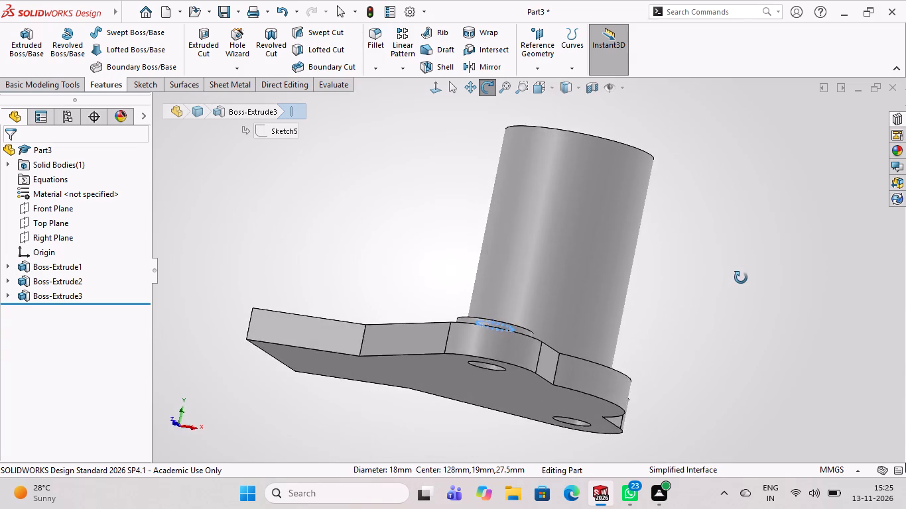
{"action": "middle_click_drag", "start_coordinate": [741, 278], "coordinate": [815, 251]}
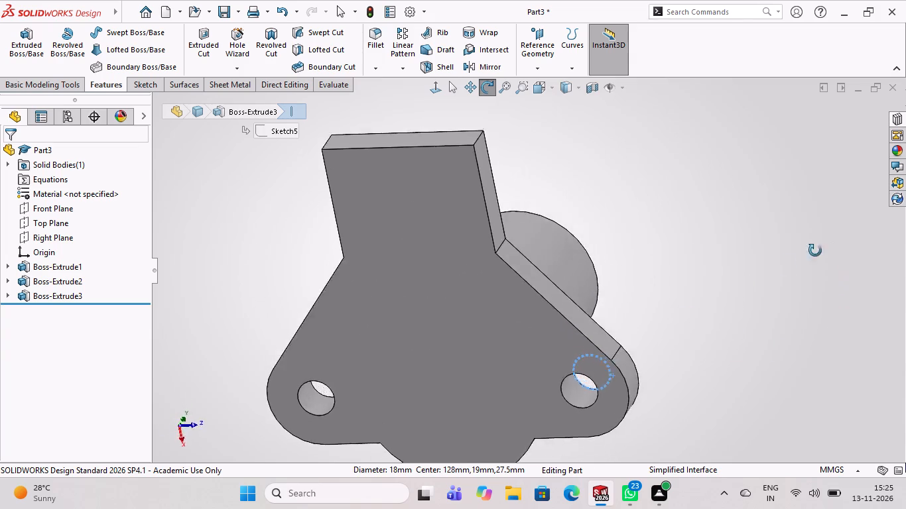
{"action": "middle_click_drag", "start_coordinate": [815, 251], "coordinate": [688, 269]}
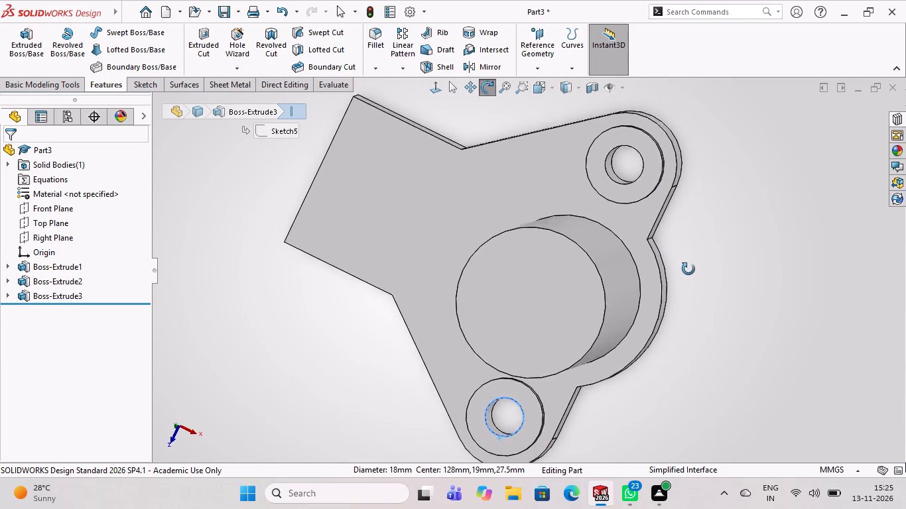
{"action": "middle_click_drag", "start_coordinate": [688, 269], "coordinate": [736, 169]}
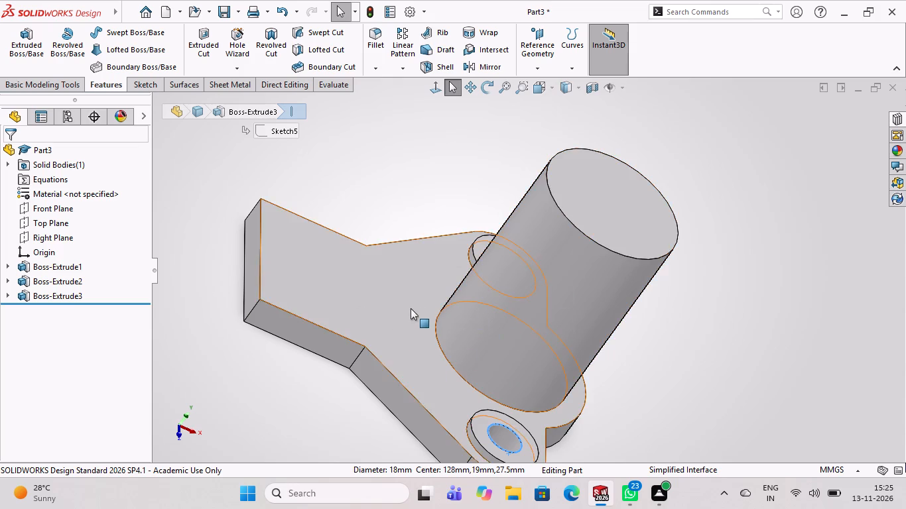
Start a new sketch on the narrow side face of the plate's rectangular end.
{"action": "scroll", "coordinate": [411, 306], "scroll_direction": "up", "scroll_amount": 2}
{"action": "middle_click_drag", "start_coordinate": [411, 304], "coordinate": [355, 254]}
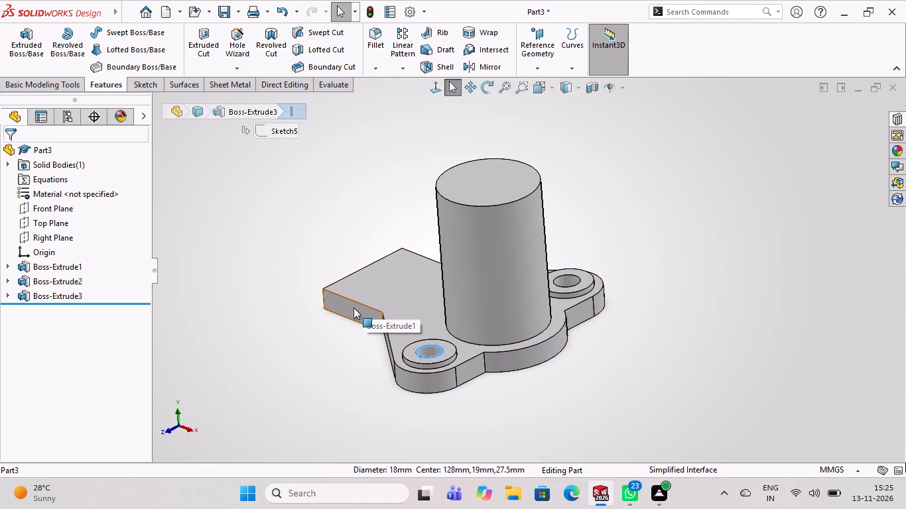
{"action": "left_click", "coordinate": [354, 308]}
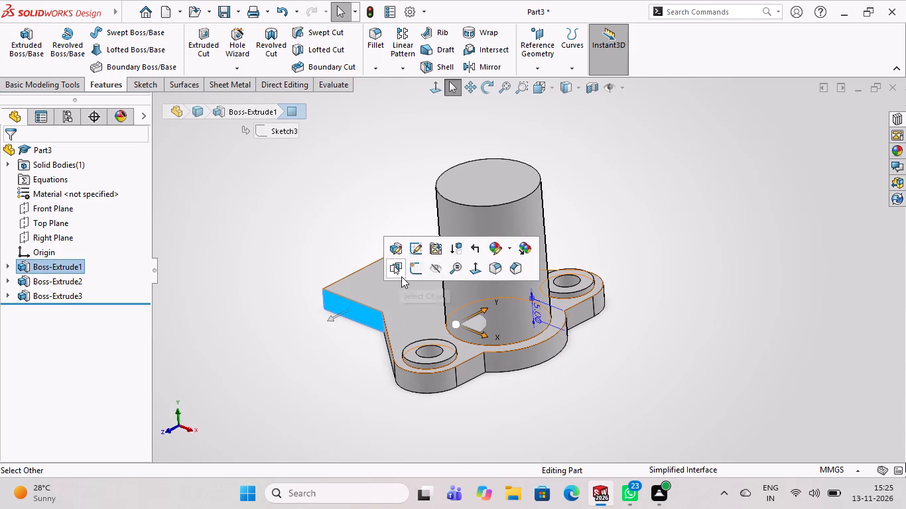
{"action": "left_click", "coordinate": [409, 273]}
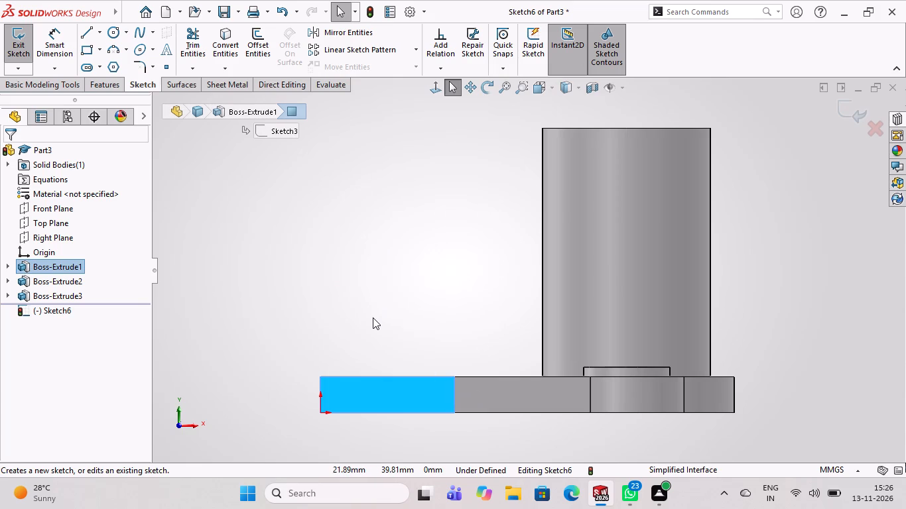
Examine the selected side face and its sketch origin relative to the plate and cylindrical boss from several angles.
{"action": "scroll", "coordinate": [471, 335], "scroll_direction": "down", "scroll_amount": 3}
{"action": "scroll", "coordinate": [464, 353], "scroll_direction": "up", "scroll_amount": 6}
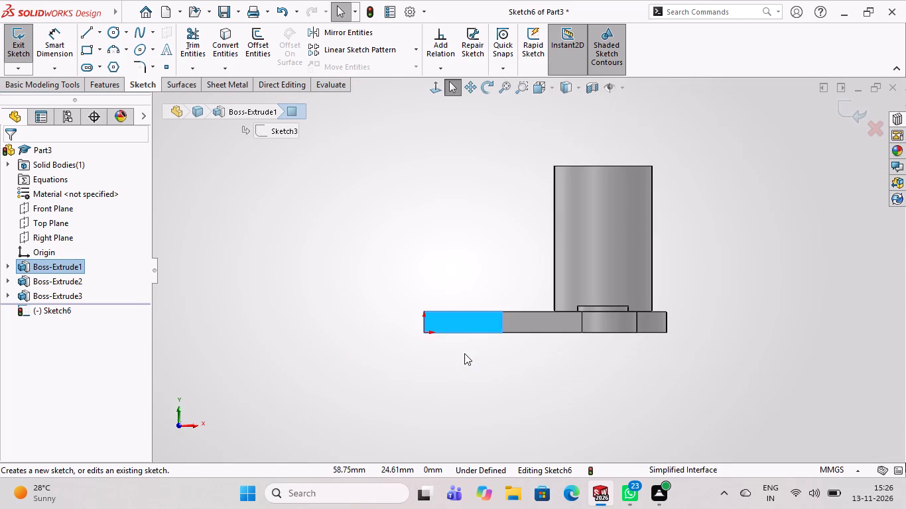
{"action": "scroll", "coordinate": [464, 319], "scroll_direction": "down", "scroll_amount": 3}
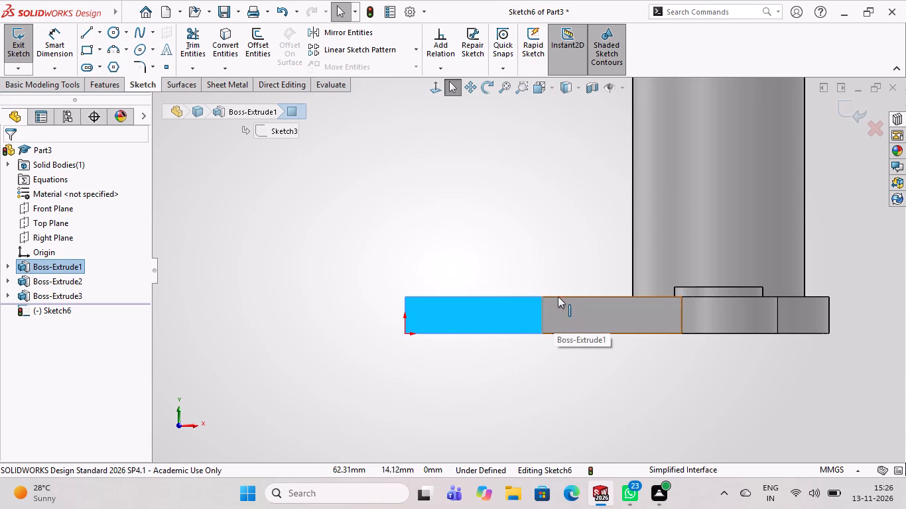
{"action": "scroll", "coordinate": [523, 333], "scroll_direction": "down", "scroll_amount": 3}
{"action": "scroll", "coordinate": [522, 333], "scroll_direction": "up", "scroll_amount": 9}
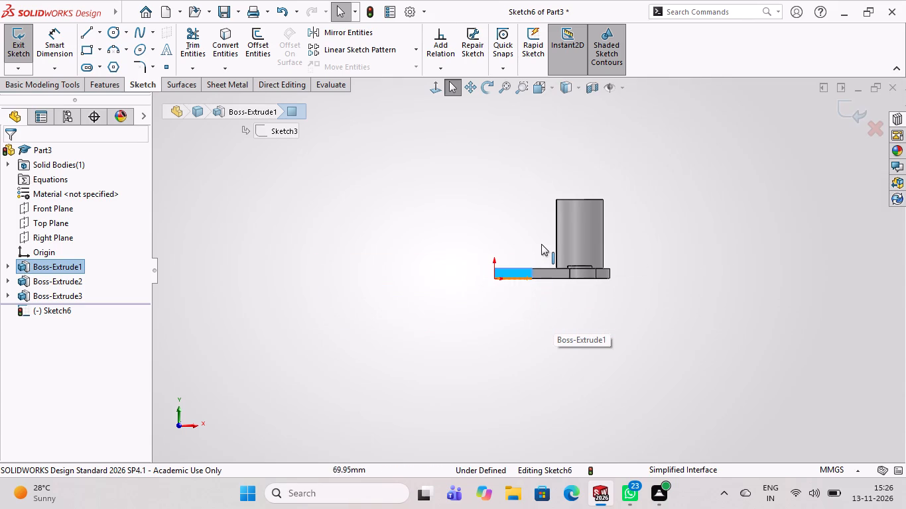
{"action": "middle_click_drag", "start_coordinate": [542, 237], "coordinate": [546, 300]}
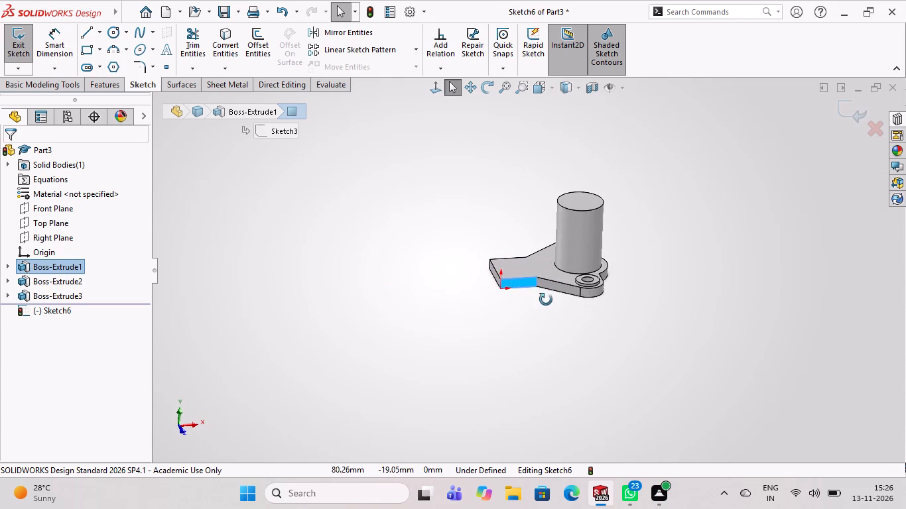
{"action": "middle_click_drag", "start_coordinate": [546, 300], "coordinate": [541, 238]}
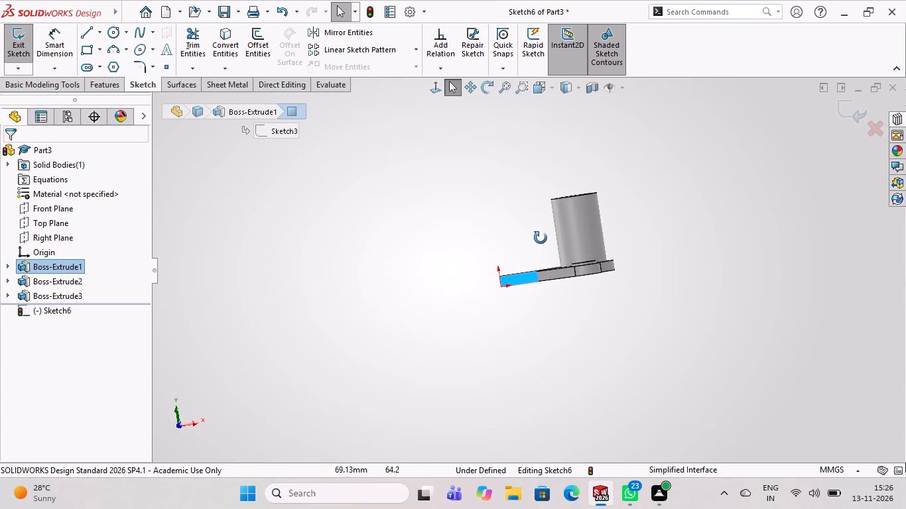
{"action": "middle_click_drag", "start_coordinate": [541, 238], "coordinate": [564, 272]}
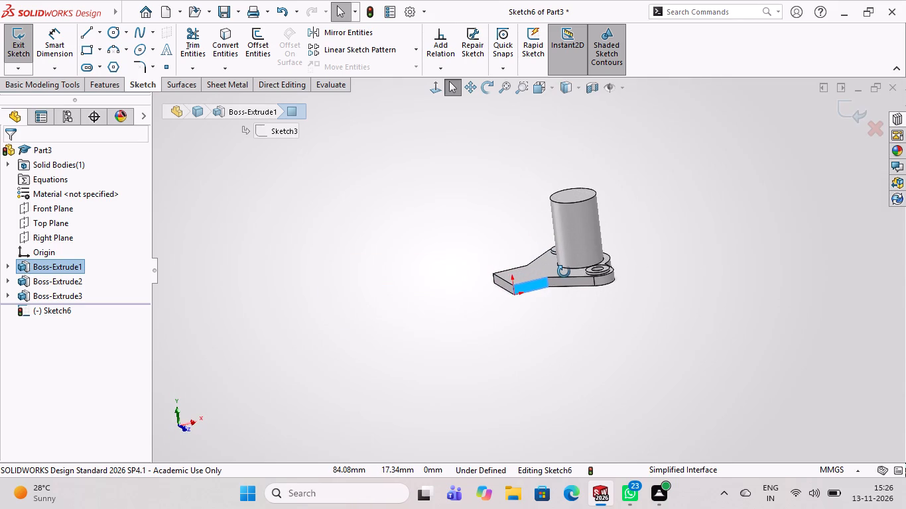
{"action": "middle_click_drag", "start_coordinate": [564, 272], "coordinate": [554, 244]}
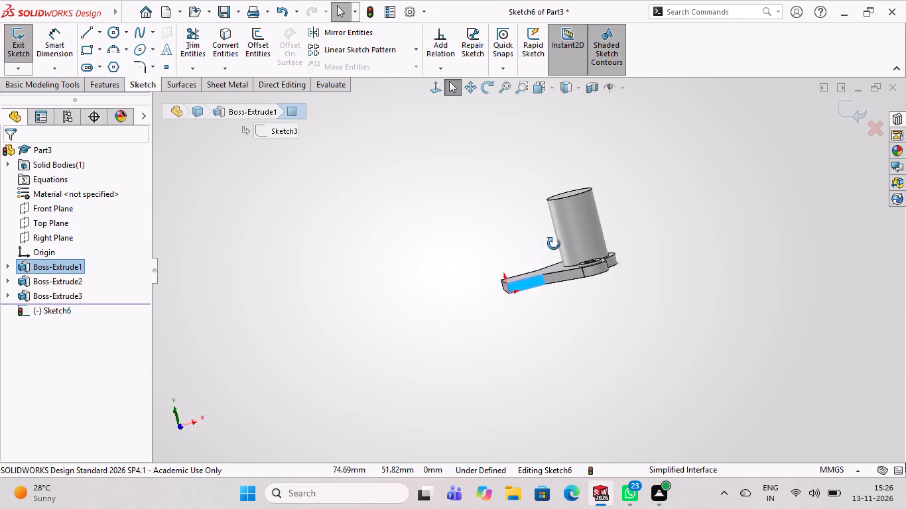
{"action": "middle_click_drag", "start_coordinate": [554, 244], "coordinate": [643, 226]}
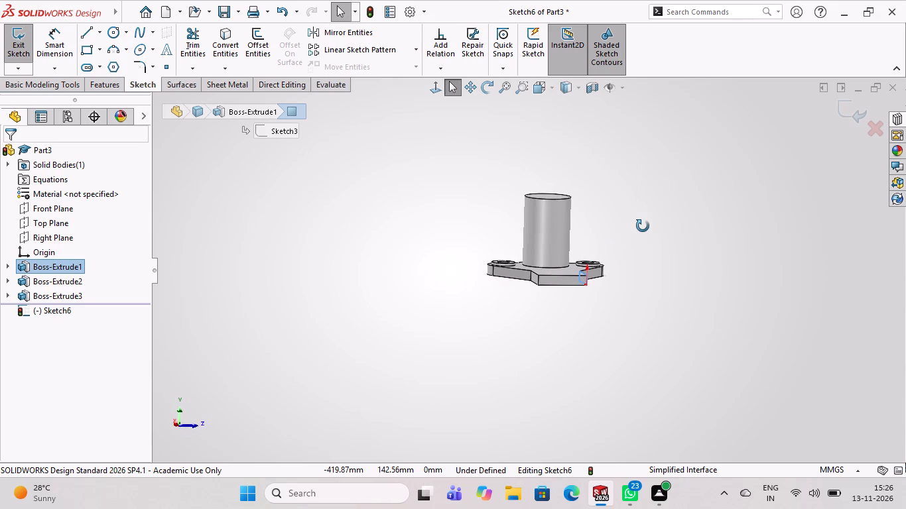
{"action": "middle_click_drag", "start_coordinate": [643, 226], "coordinate": [481, 253]}
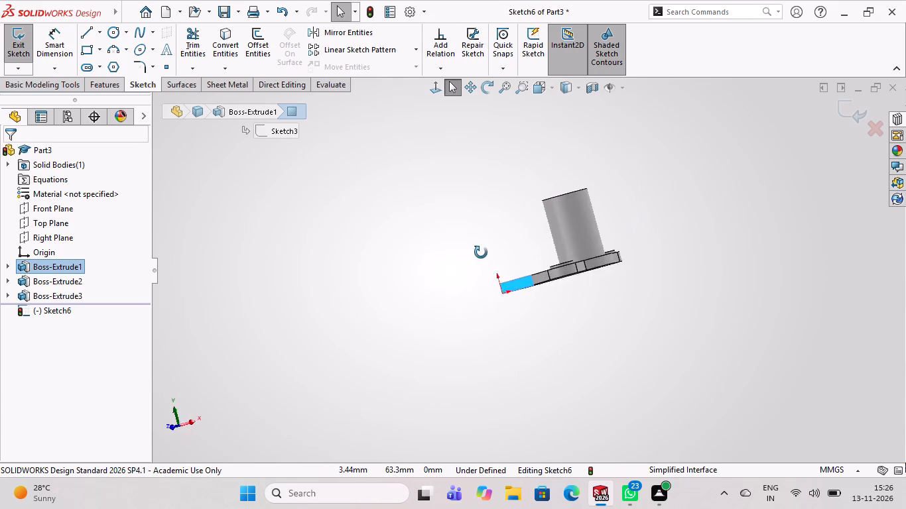
{"action": "middle_click_drag", "start_coordinate": [481, 253], "coordinate": [527, 301]}
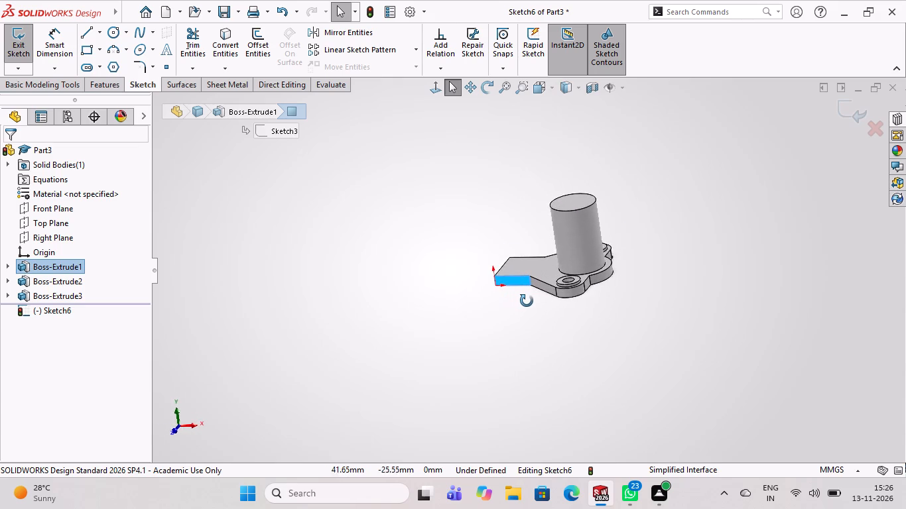
{"action": "middle_click_drag", "start_coordinate": [527, 301], "coordinate": [552, 300]}
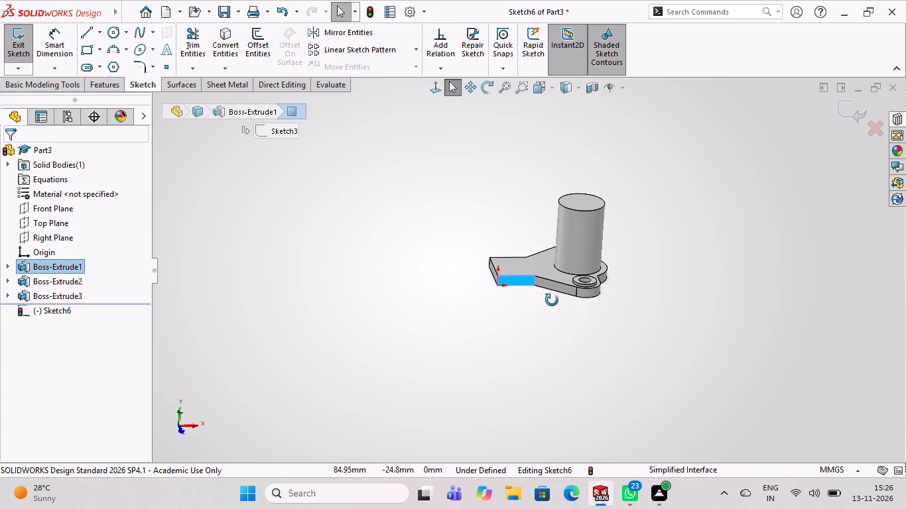
{"action": "middle_click_drag", "start_coordinate": [552, 300], "coordinate": [536, 298]}
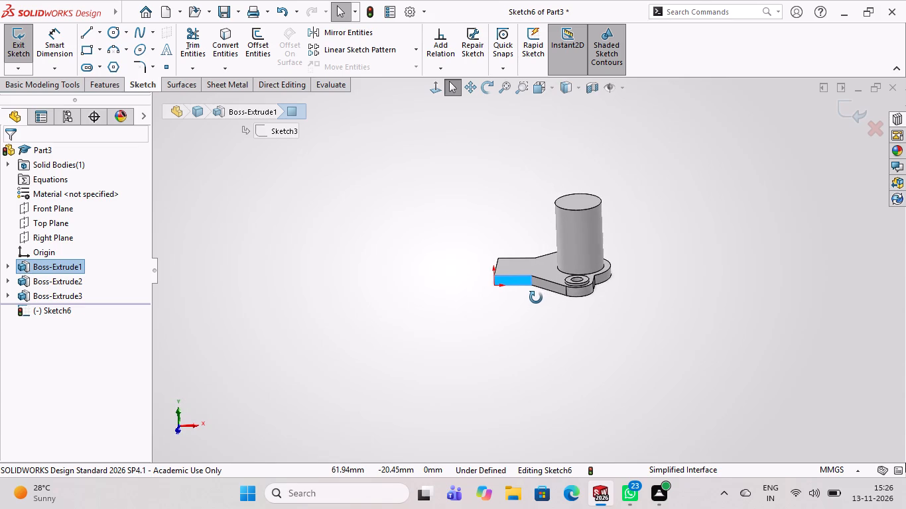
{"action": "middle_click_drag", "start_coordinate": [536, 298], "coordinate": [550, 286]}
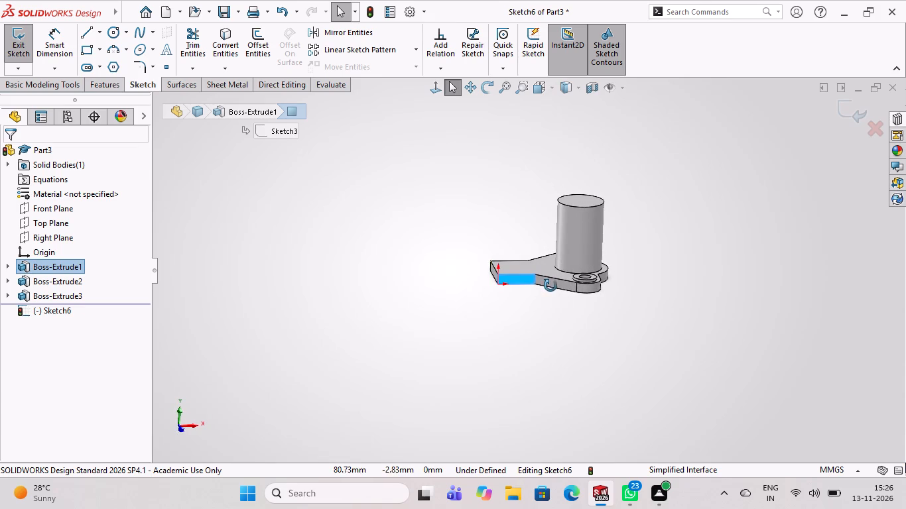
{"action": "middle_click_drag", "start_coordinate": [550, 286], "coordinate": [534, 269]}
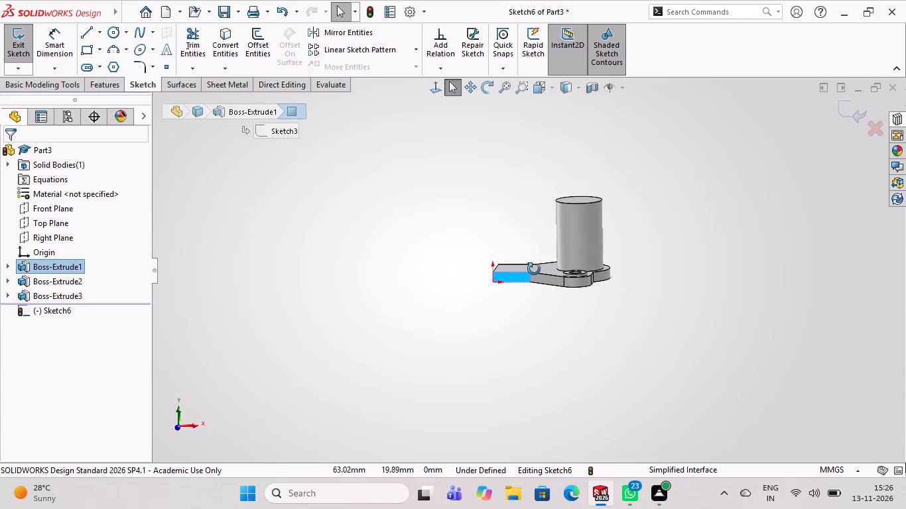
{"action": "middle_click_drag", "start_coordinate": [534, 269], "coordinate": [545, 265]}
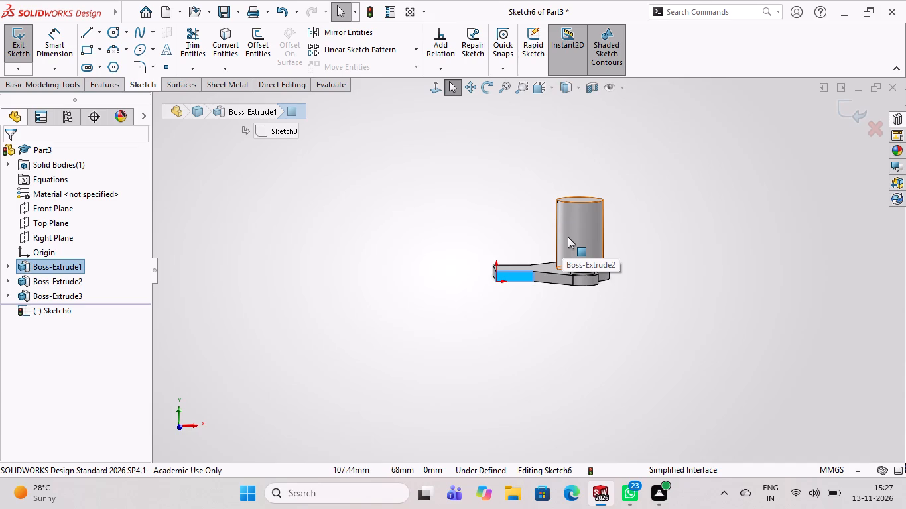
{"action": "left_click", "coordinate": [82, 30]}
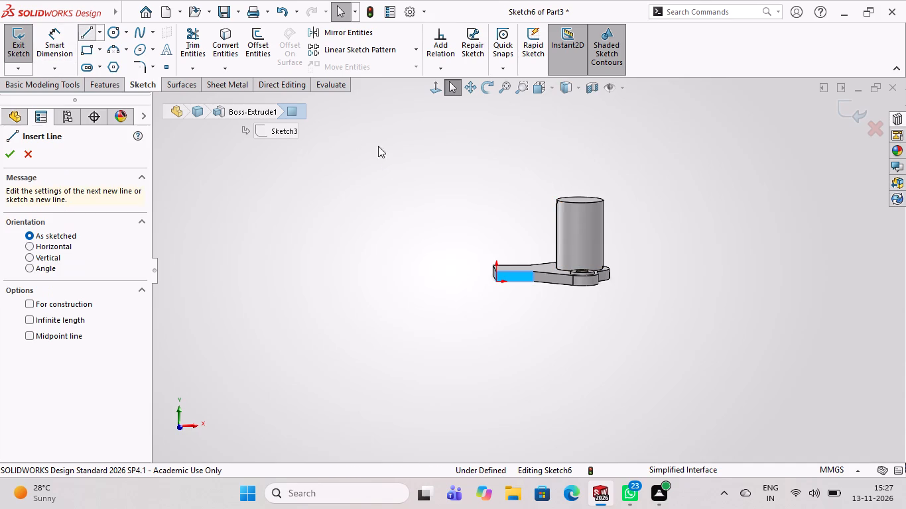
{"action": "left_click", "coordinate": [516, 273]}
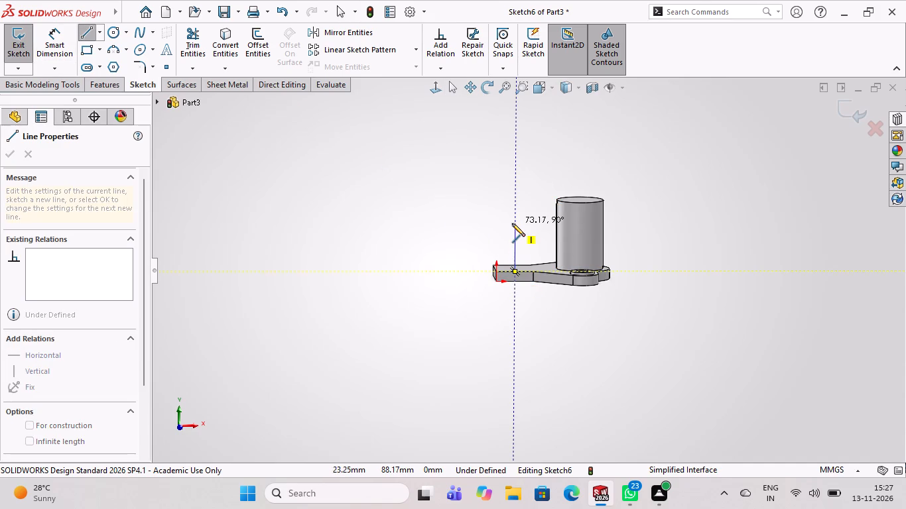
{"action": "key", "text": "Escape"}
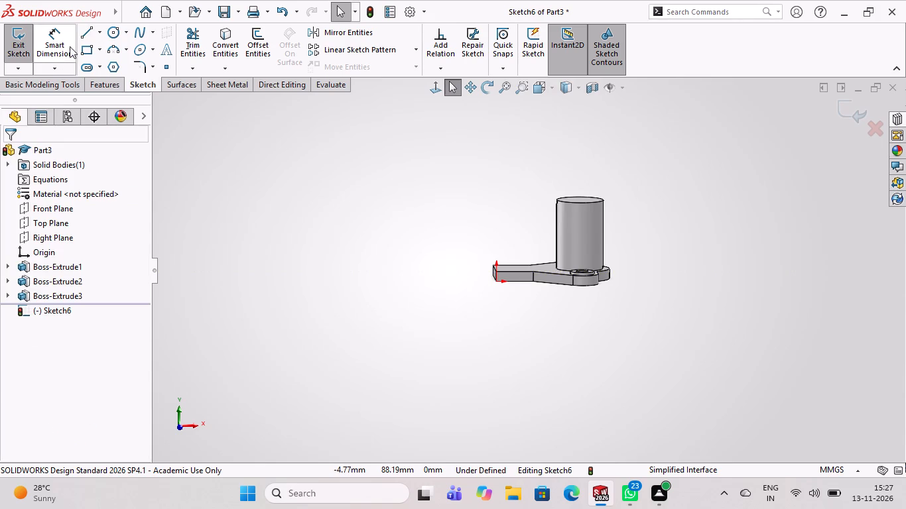
Start a centre-point circle in the open sketch on the plate's narrow side face.
{"action": "left_click", "coordinate": [116, 34]}
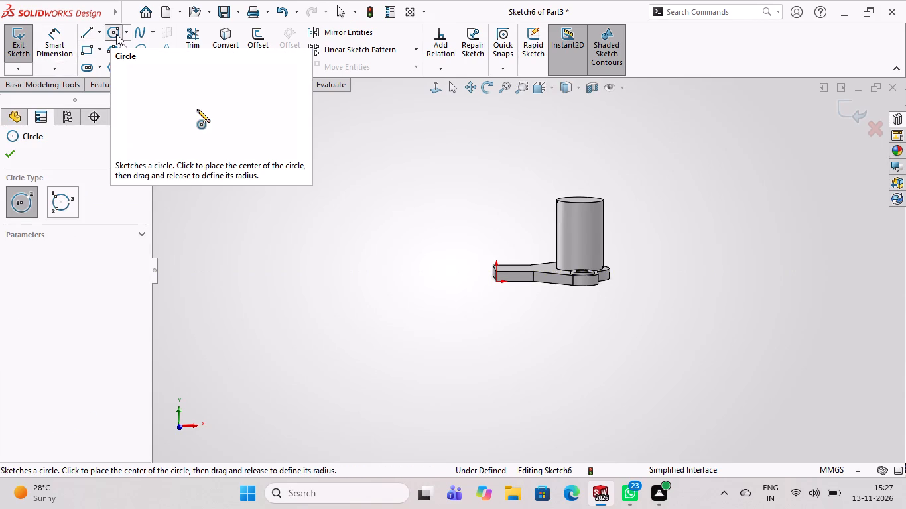
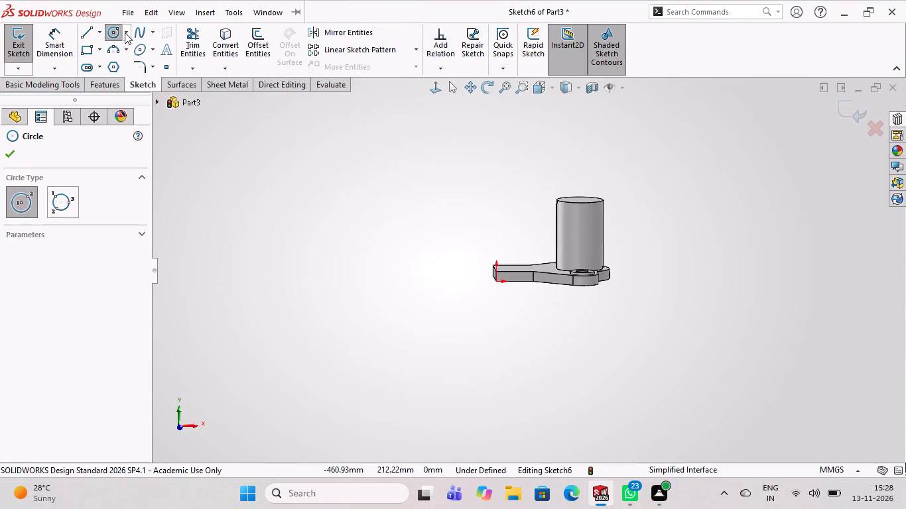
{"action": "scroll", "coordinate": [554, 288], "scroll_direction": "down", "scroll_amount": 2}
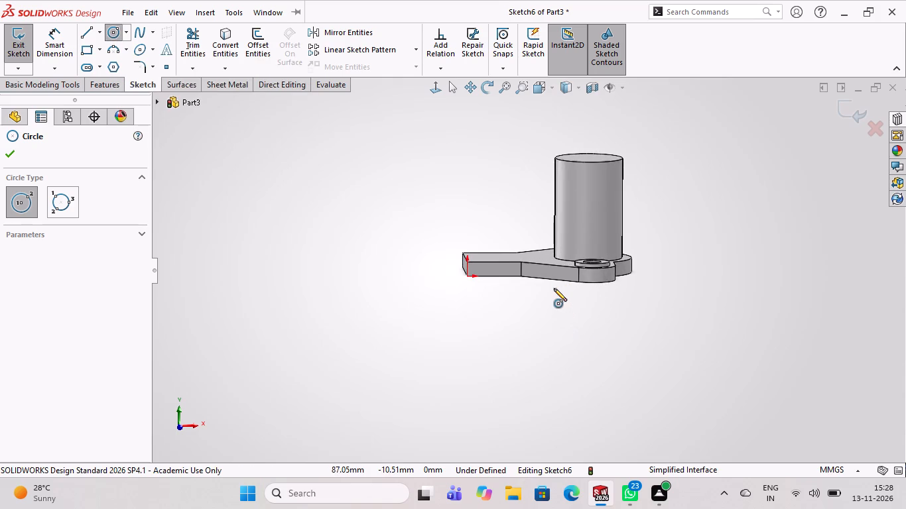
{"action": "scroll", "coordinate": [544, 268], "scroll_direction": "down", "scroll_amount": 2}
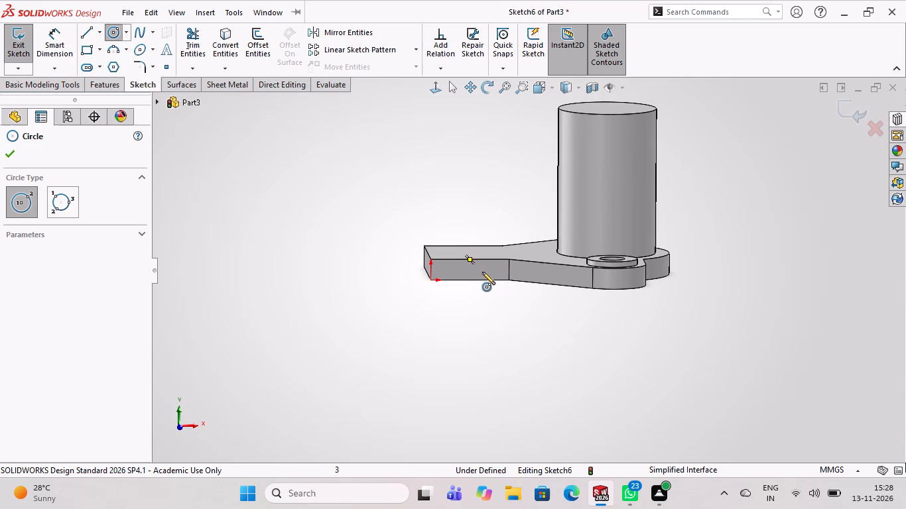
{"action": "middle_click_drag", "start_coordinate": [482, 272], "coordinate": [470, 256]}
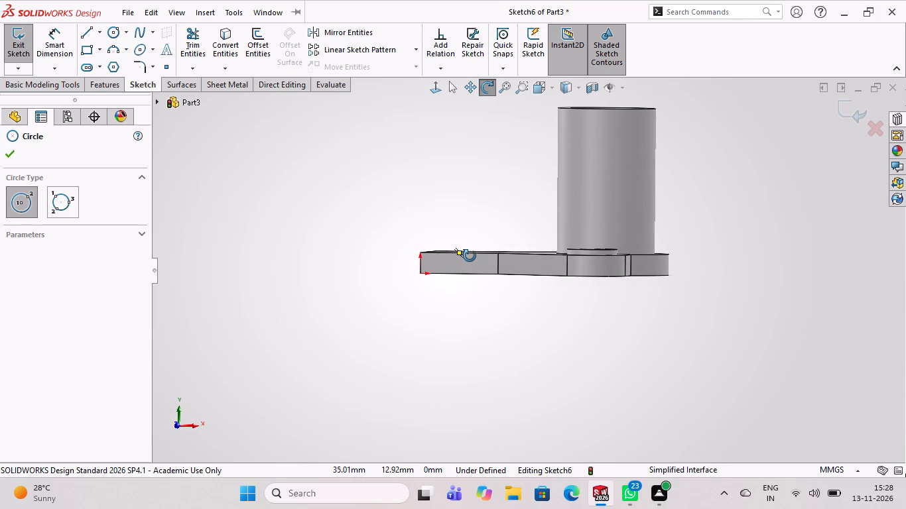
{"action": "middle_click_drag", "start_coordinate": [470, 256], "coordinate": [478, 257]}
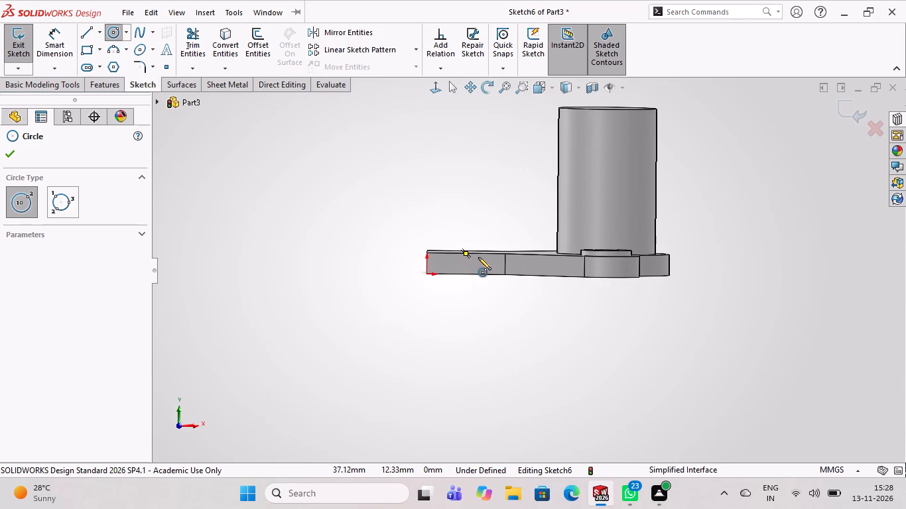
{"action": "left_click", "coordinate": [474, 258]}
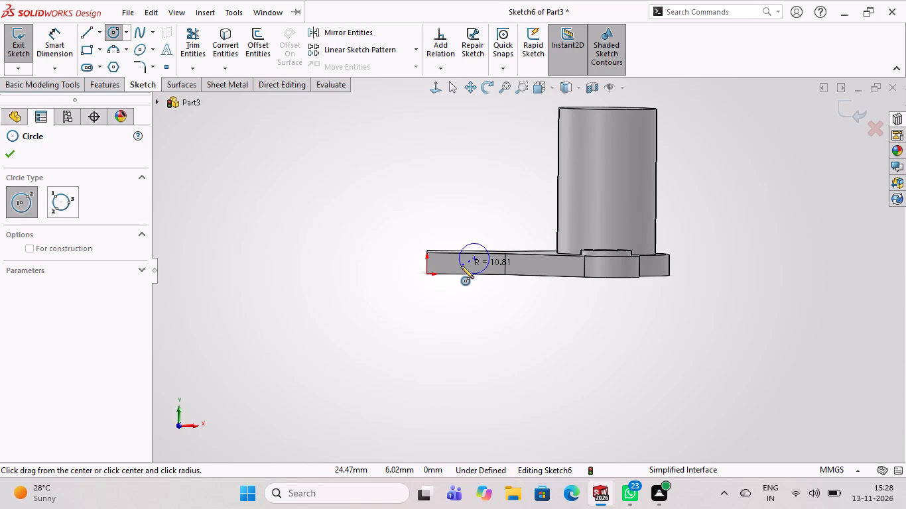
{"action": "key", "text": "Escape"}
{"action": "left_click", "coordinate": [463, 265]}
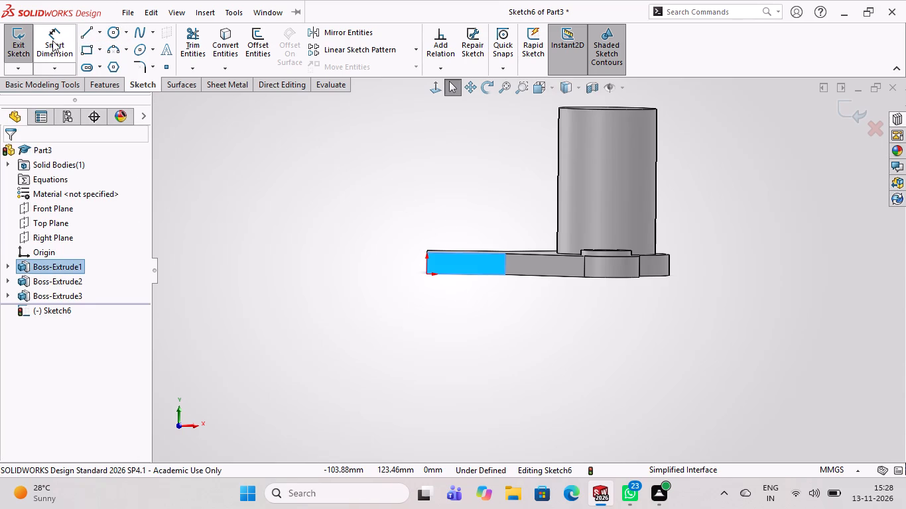
Sketch a circle directly above the sketch origin at the plate's rectangular end and dimension its diameter to 28 mm.
{"action": "left_click", "coordinate": [113, 30]}
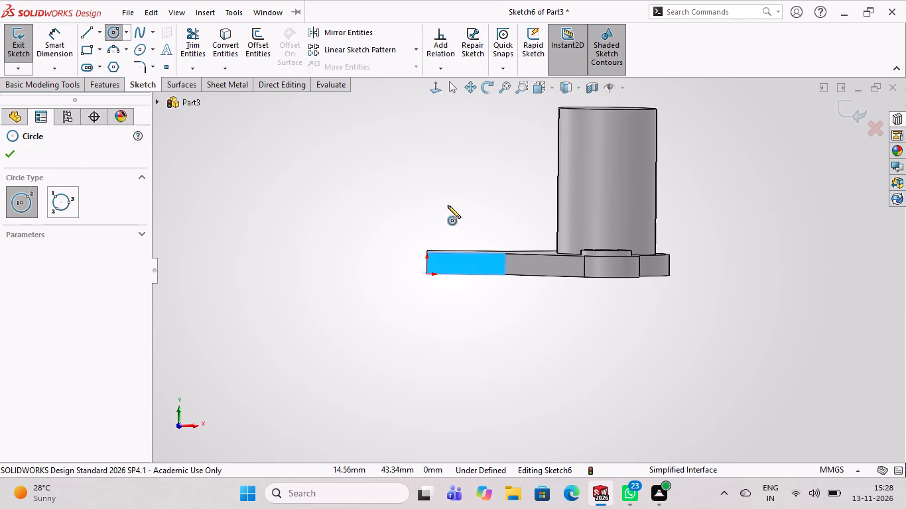
{"action": "left_click", "coordinate": [428, 176]}
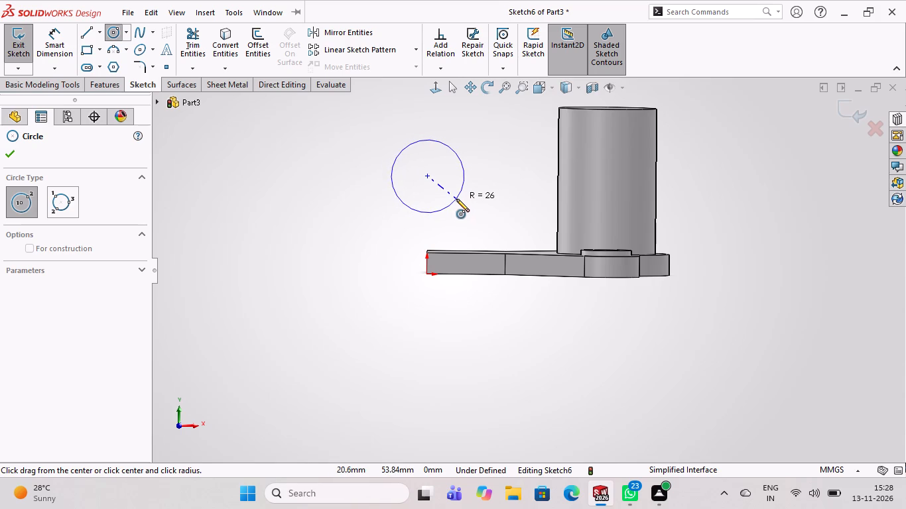
{"action": "left_click", "coordinate": [456, 199]}
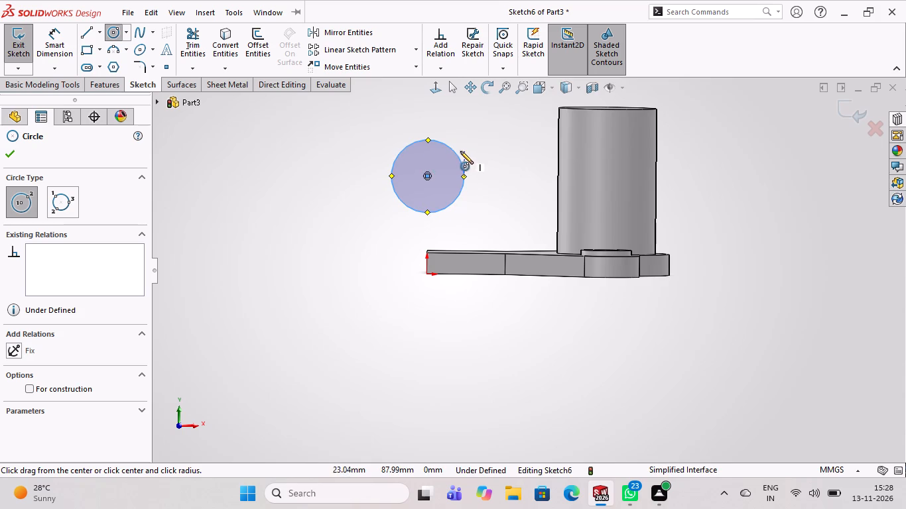
{"action": "left_click", "coordinate": [64, 42]}
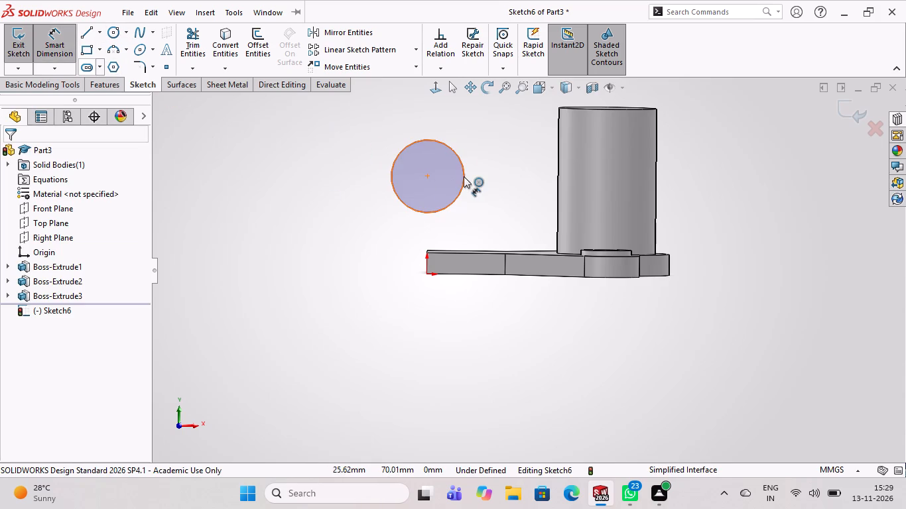
{"action": "left_click", "coordinate": [464, 176]}
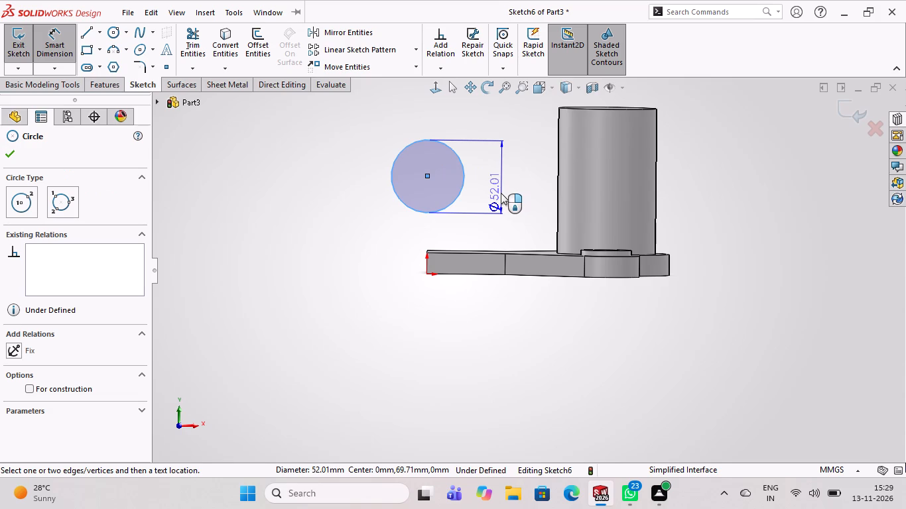
{"action": "left_click", "coordinate": [501, 193]}
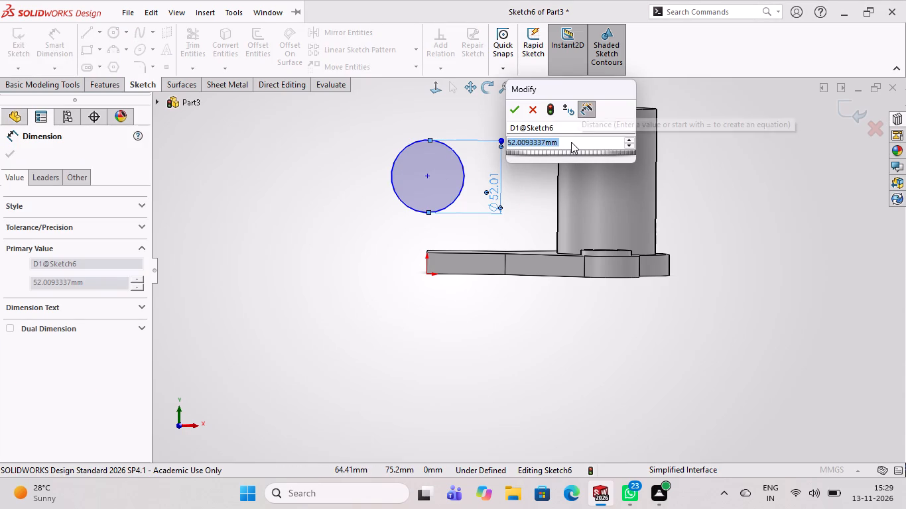
{"action": "type", "text": "28"}
{"action": "key", "text": "Return"}
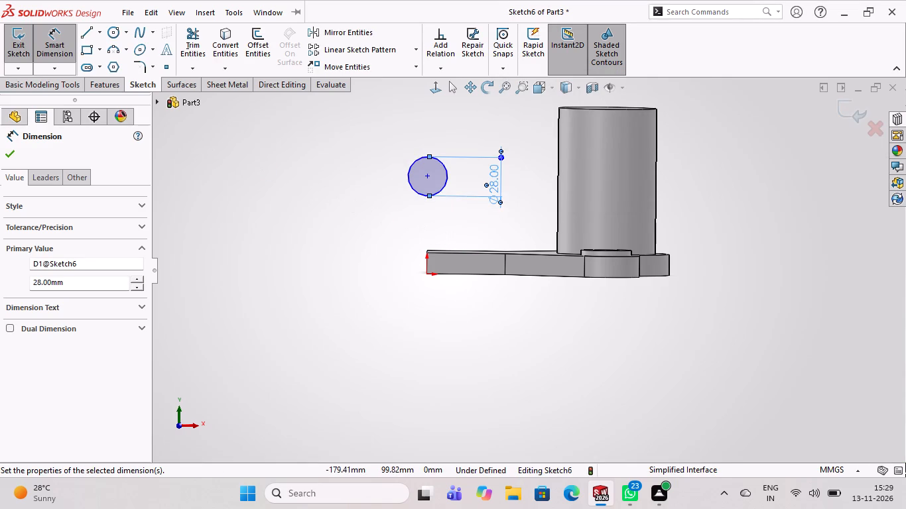
{"action": "left_click", "coordinate": [293, 178]}
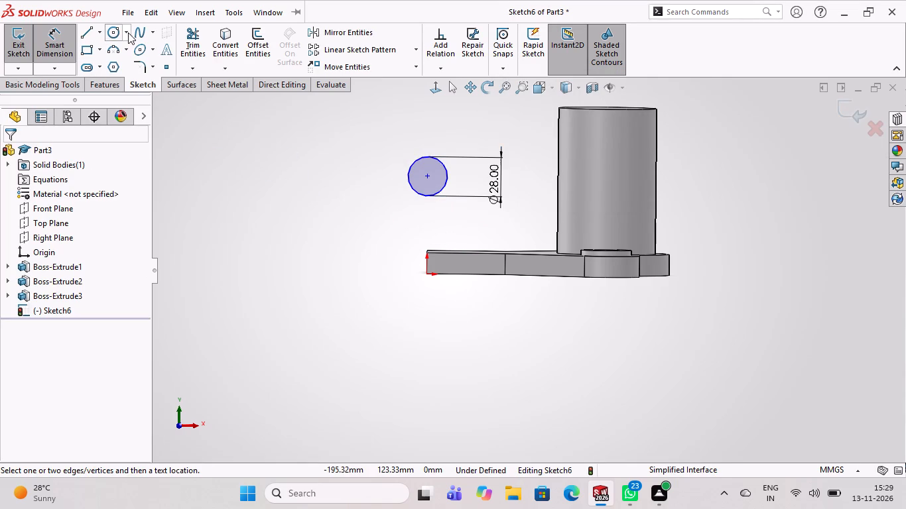
Sketch a second, separate circle beyond the 28 mm circle, away from the cylindrical boss, and dimension its diameter to 56 mm.
{"action": "left_click", "coordinate": [109, 33]}
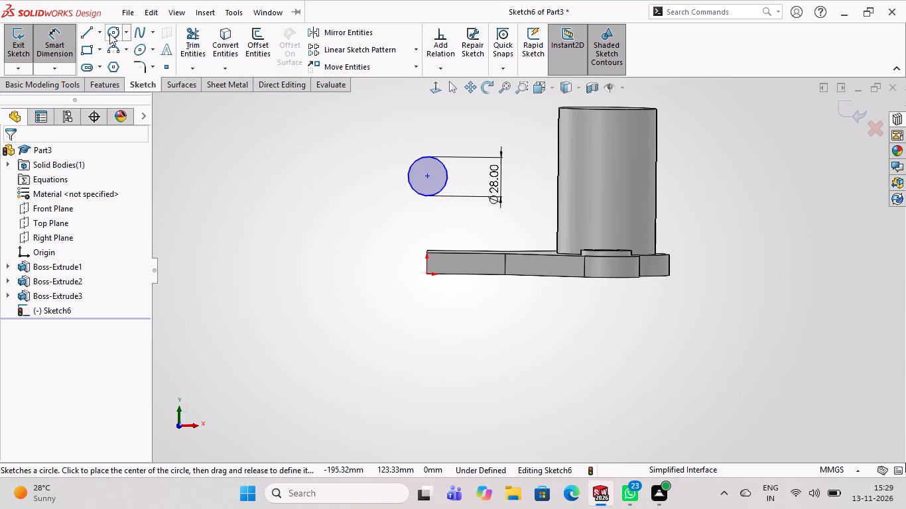
{"action": "left_click", "coordinate": [267, 183]}
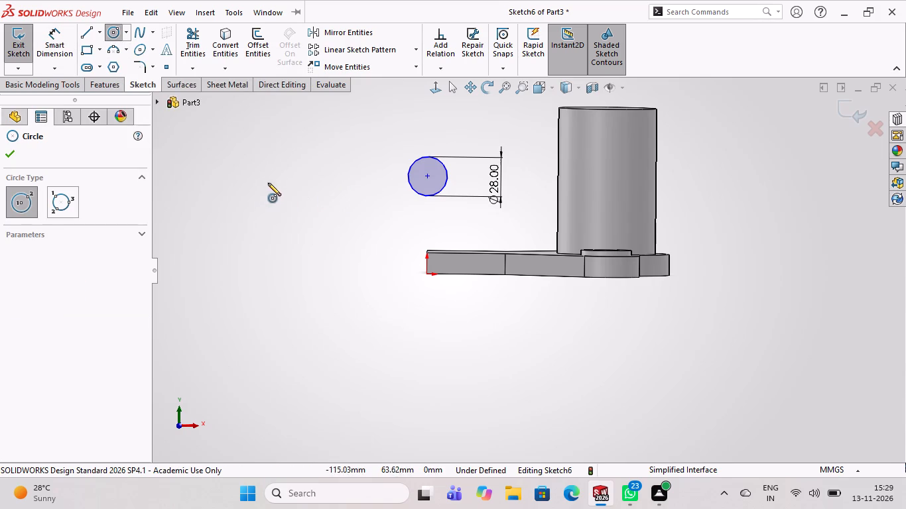
{"action": "left_click", "coordinate": [308, 196]}
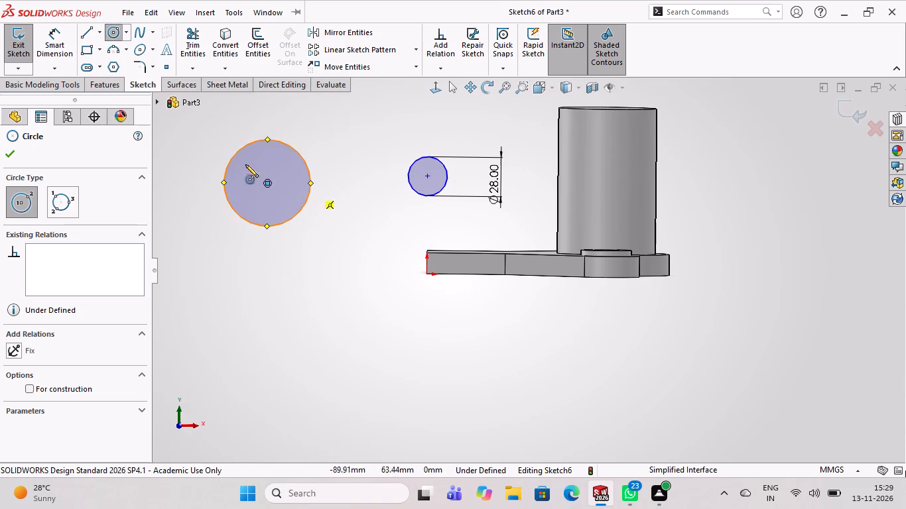
{"action": "left_click", "coordinate": [54, 48]}
{"action": "left_click", "coordinate": [310, 172]}
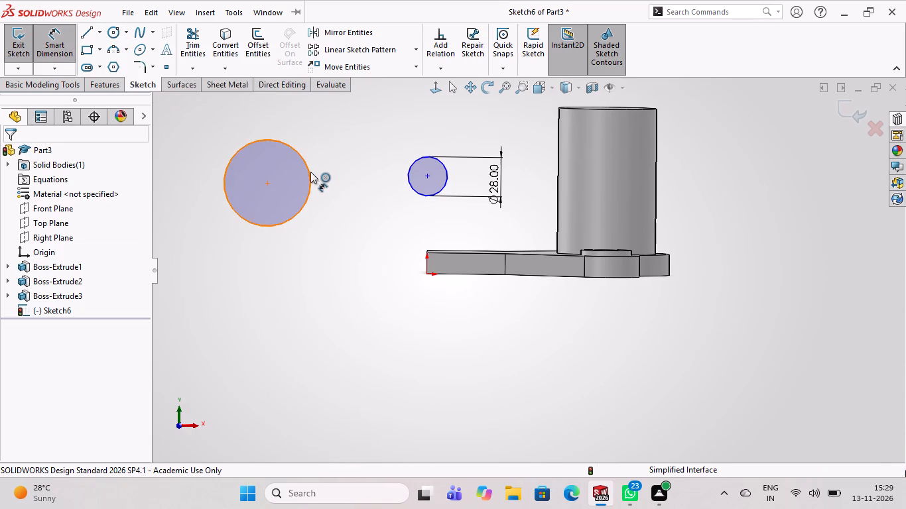
{"action": "left_click", "coordinate": [342, 192]}
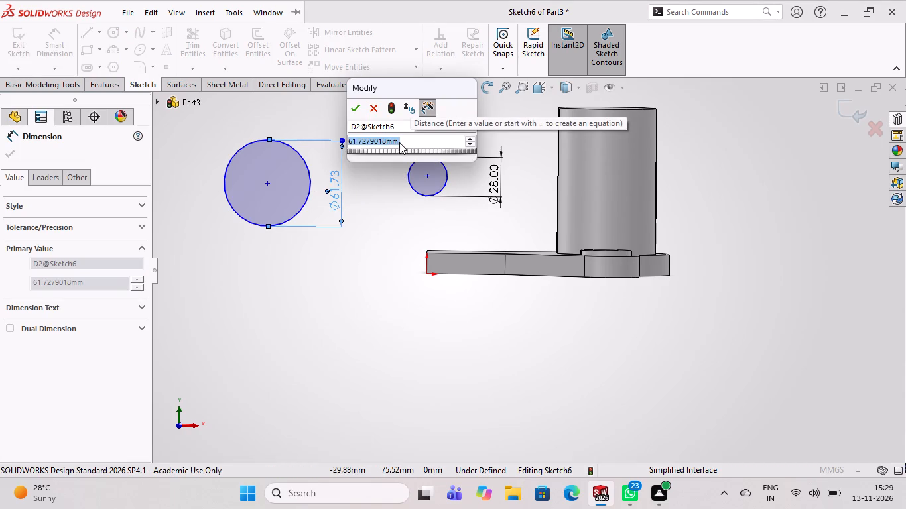
{"action": "type", "text": "56"}
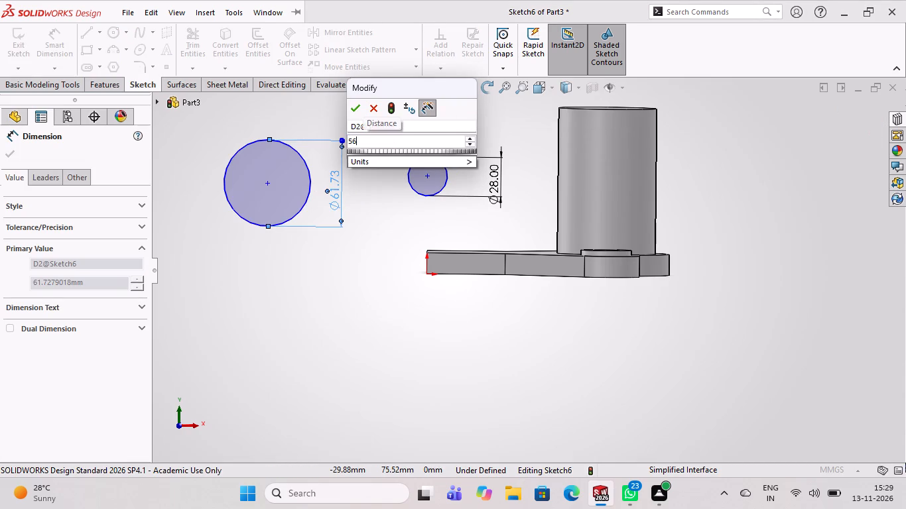
{"action": "key", "text": "Return"}
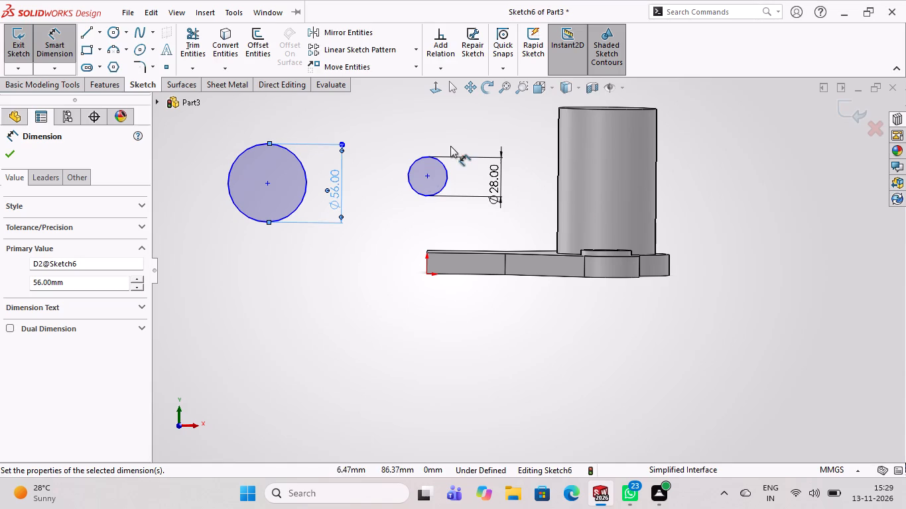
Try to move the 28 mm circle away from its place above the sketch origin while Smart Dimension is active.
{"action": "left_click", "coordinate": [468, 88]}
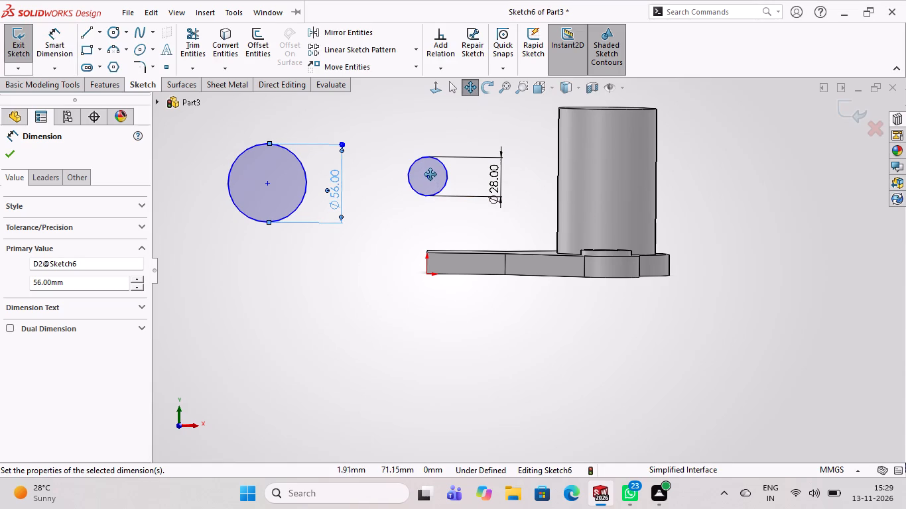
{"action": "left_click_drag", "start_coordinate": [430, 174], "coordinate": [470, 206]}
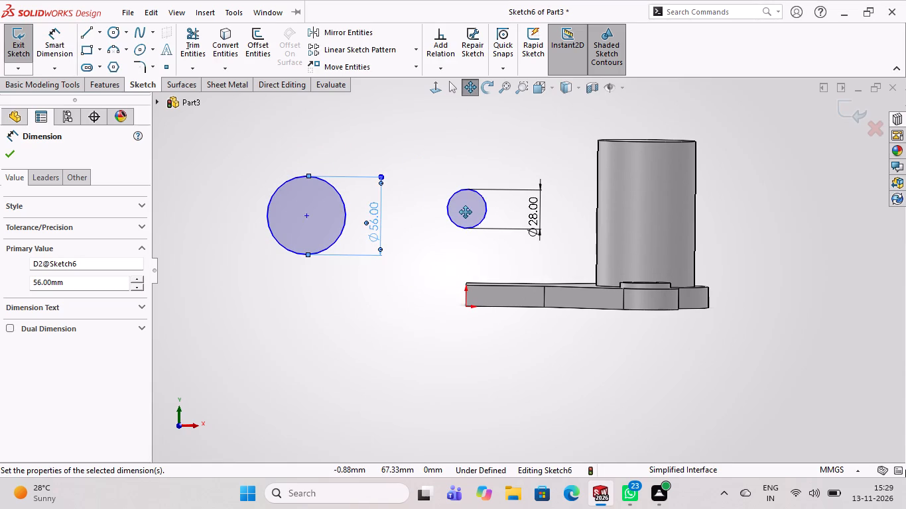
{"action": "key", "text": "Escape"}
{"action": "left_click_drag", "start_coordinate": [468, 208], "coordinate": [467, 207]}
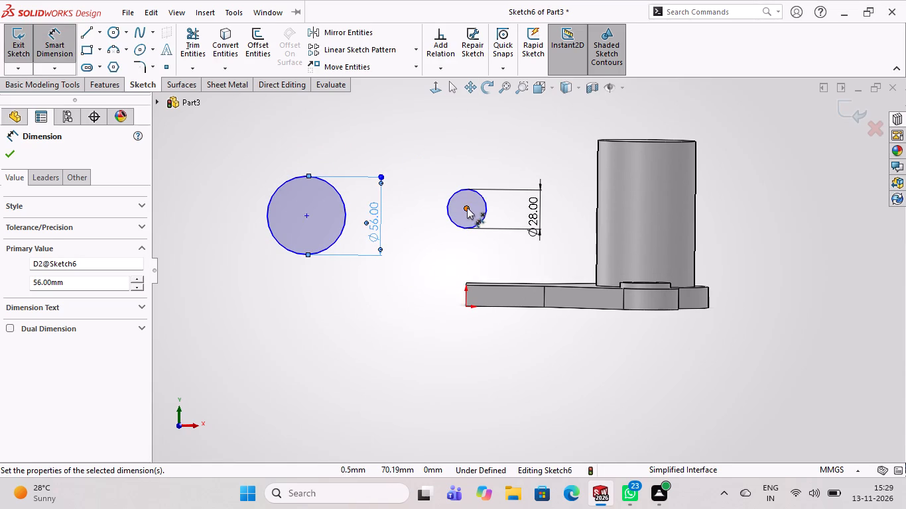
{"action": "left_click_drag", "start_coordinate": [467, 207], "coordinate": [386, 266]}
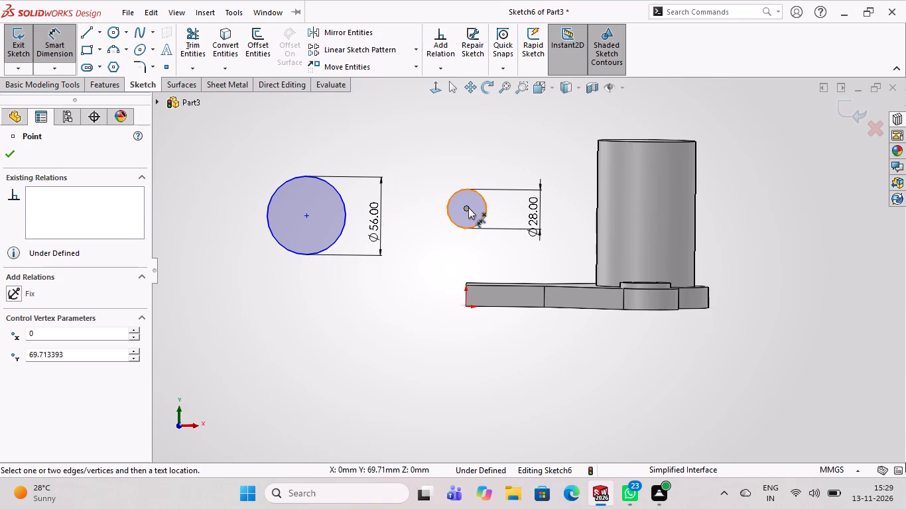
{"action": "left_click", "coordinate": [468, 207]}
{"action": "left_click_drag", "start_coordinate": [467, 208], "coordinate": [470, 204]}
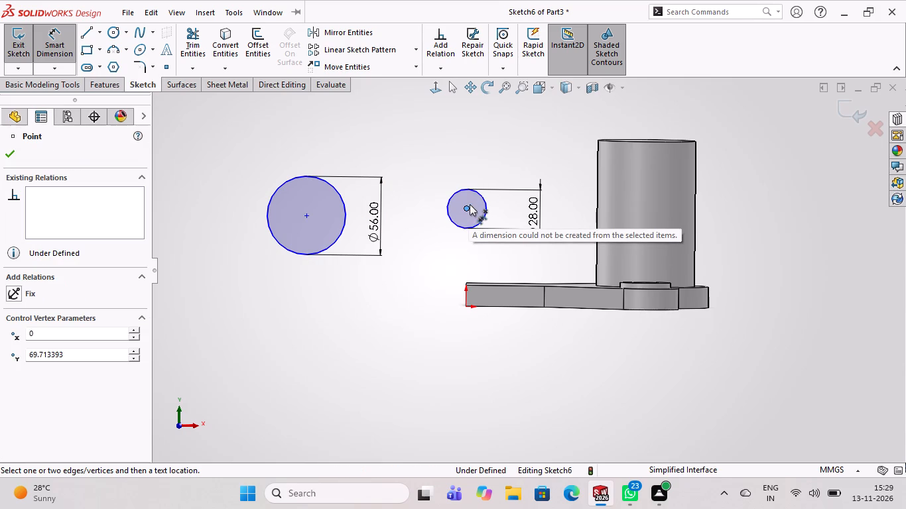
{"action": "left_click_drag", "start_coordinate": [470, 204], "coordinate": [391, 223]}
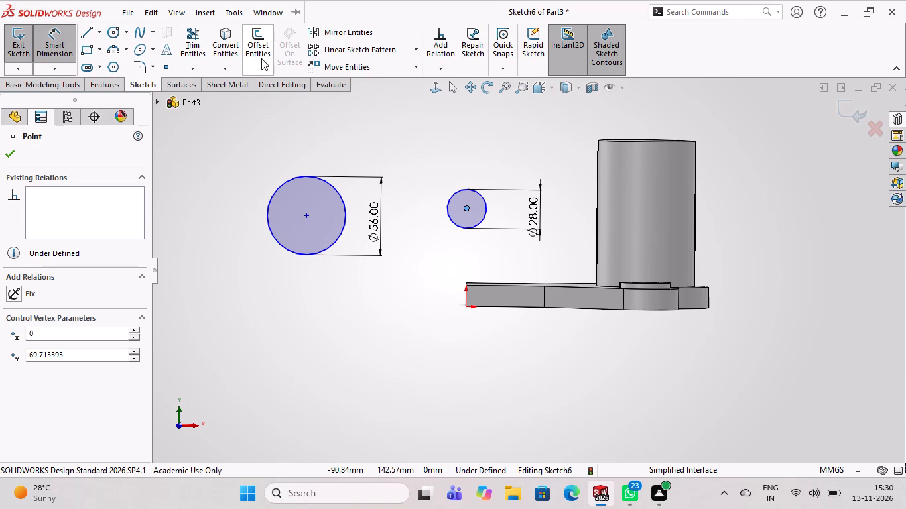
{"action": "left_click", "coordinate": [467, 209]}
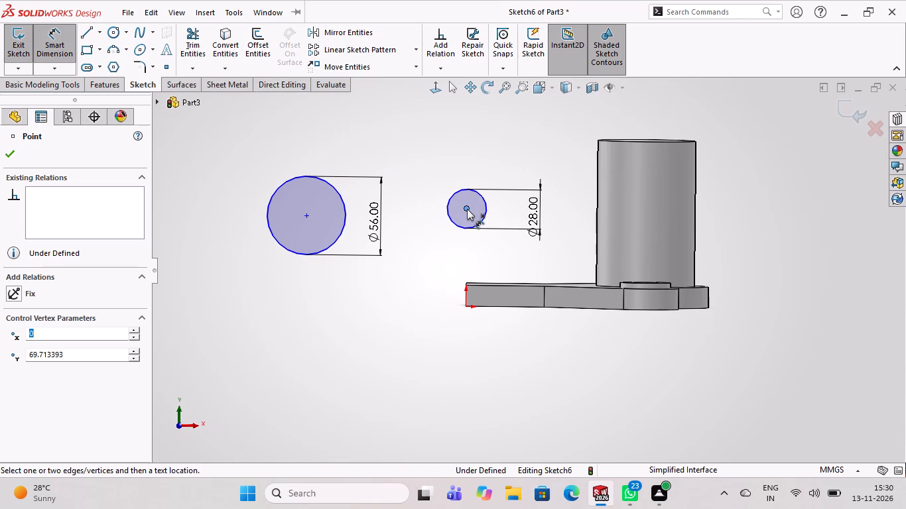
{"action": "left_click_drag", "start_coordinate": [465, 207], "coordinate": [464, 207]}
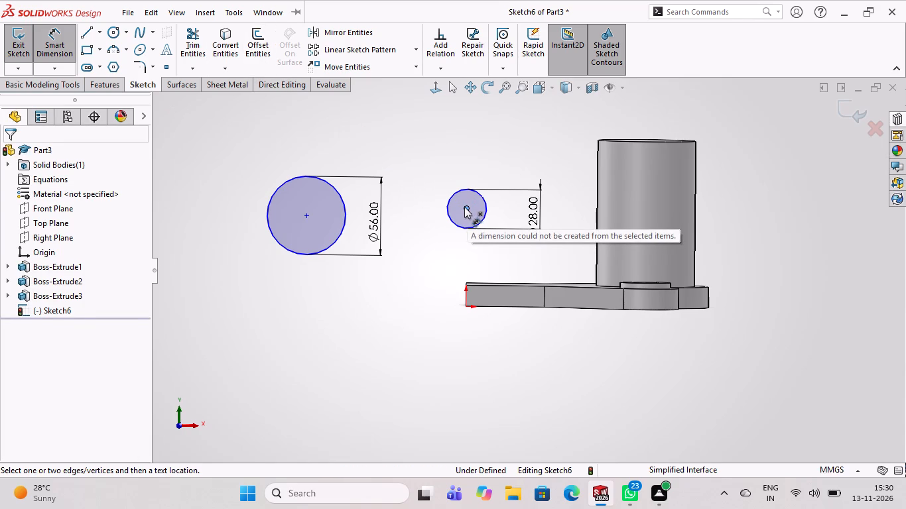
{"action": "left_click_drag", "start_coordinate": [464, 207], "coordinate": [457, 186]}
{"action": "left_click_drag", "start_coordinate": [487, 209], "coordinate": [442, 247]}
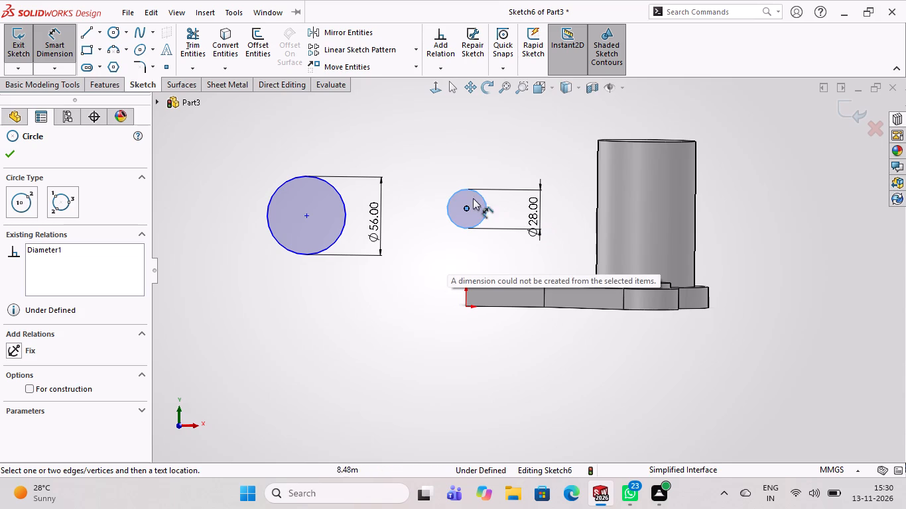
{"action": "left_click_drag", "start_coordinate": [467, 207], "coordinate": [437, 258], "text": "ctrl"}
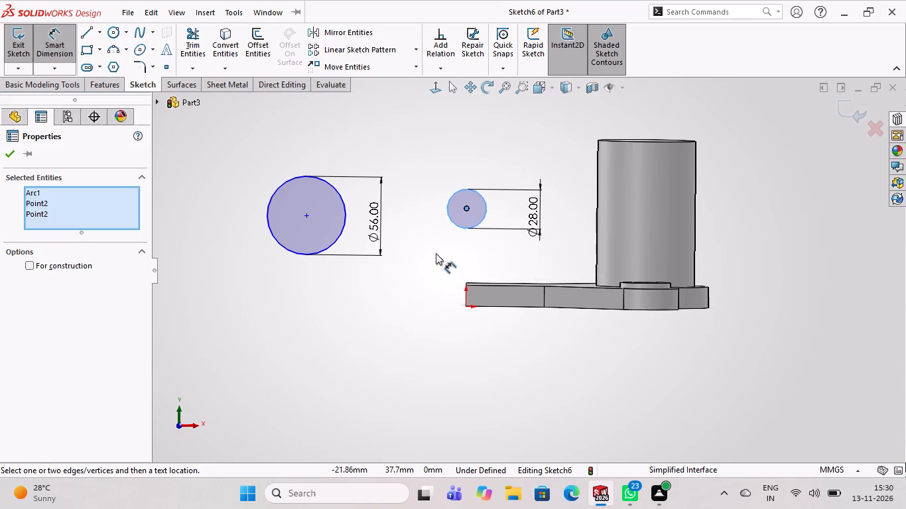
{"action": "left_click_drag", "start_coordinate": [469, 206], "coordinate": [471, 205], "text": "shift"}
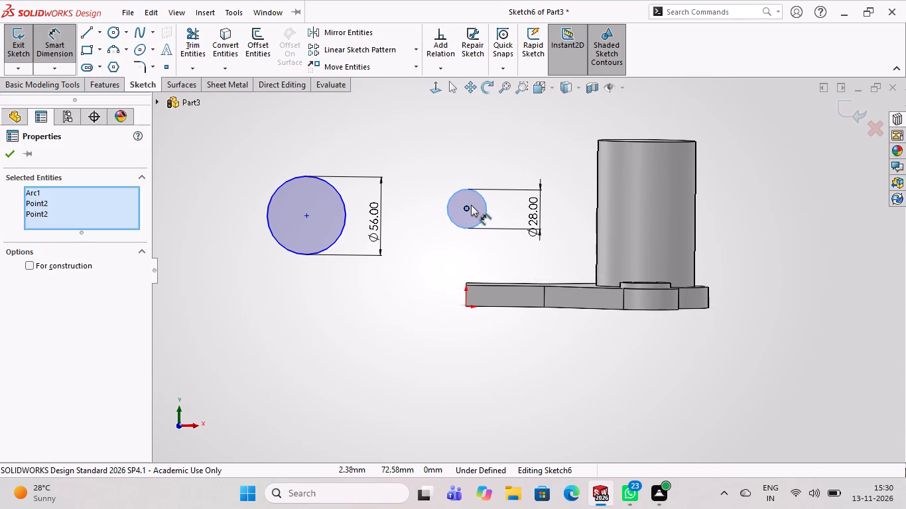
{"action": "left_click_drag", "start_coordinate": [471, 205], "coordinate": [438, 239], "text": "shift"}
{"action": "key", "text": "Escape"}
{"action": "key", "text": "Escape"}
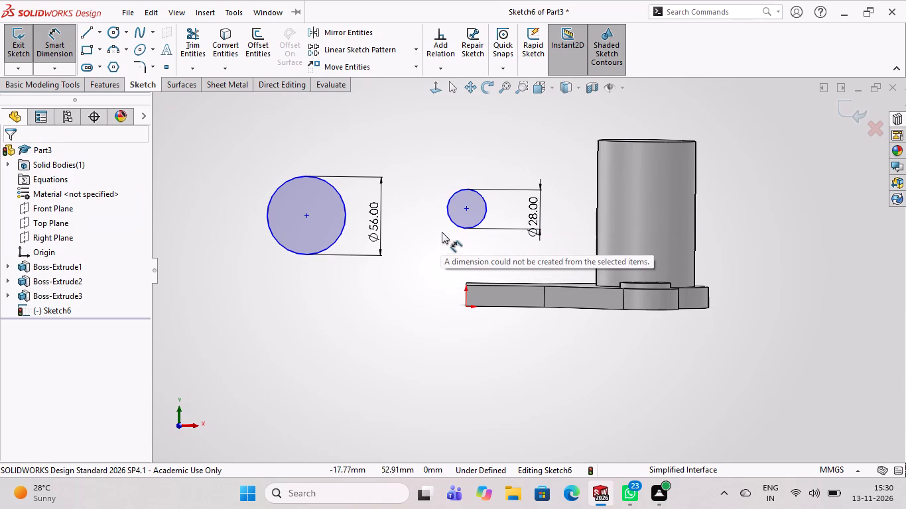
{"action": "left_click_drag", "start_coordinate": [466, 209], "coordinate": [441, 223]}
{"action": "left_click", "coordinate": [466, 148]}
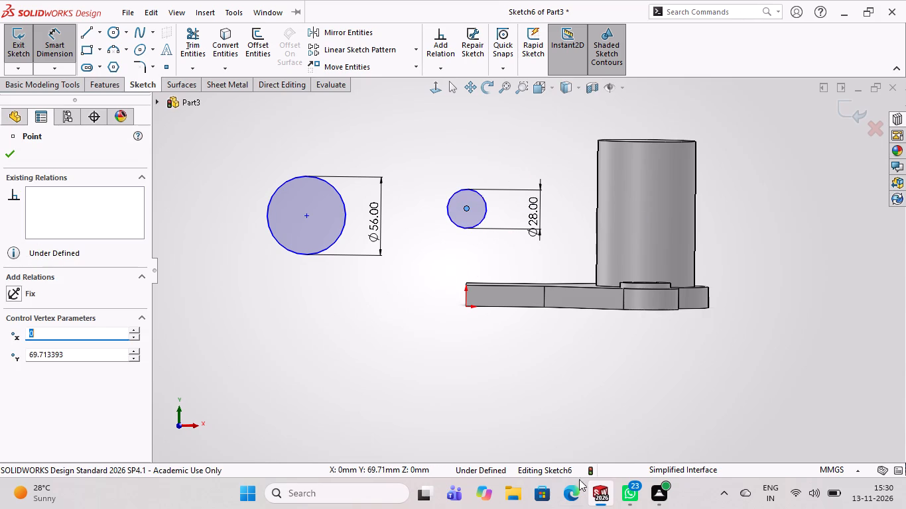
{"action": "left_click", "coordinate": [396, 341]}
Leave Smart Dimension and move the 28 mm circle towards the cylindrical boss, centring it at about X 17.6, Y 68.5 mm.
{"action": "left_click", "coordinate": [41, 36]}
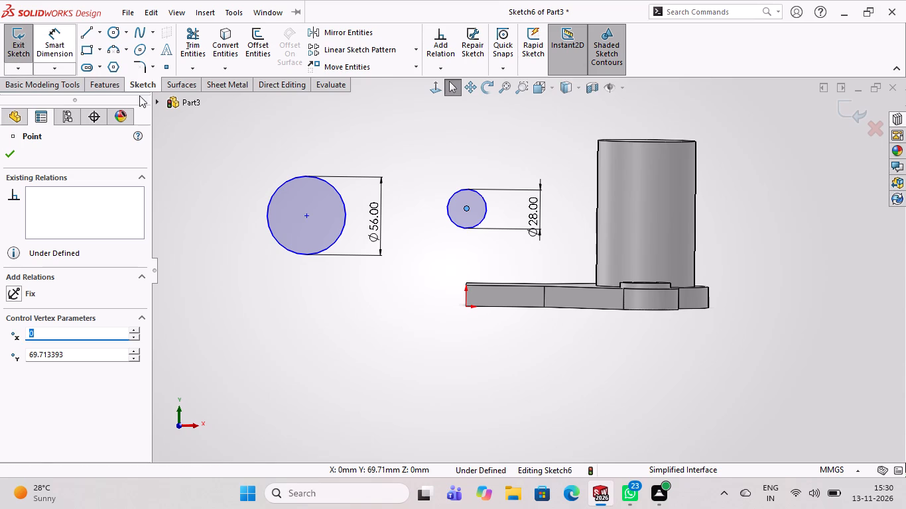
{"action": "left_click", "coordinate": [456, 266]}
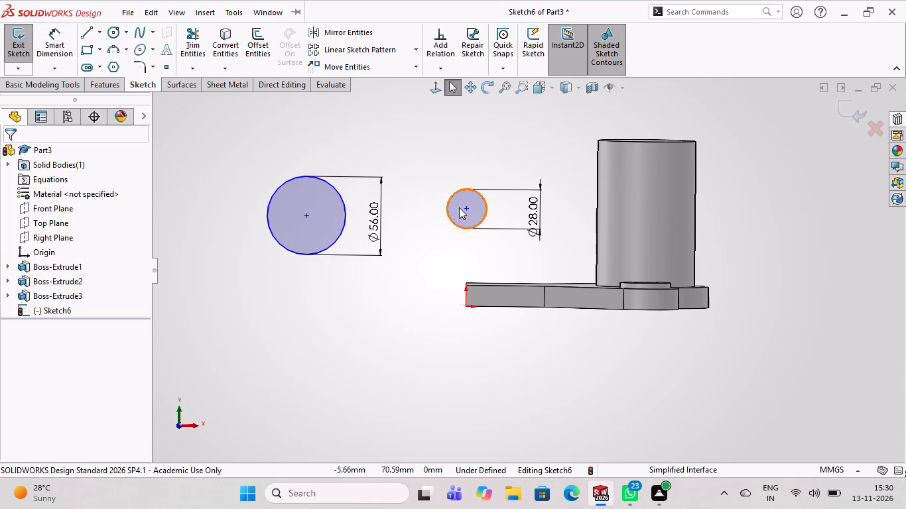
{"action": "left_click_drag", "start_coordinate": [466, 207], "coordinate": [518, 212]}
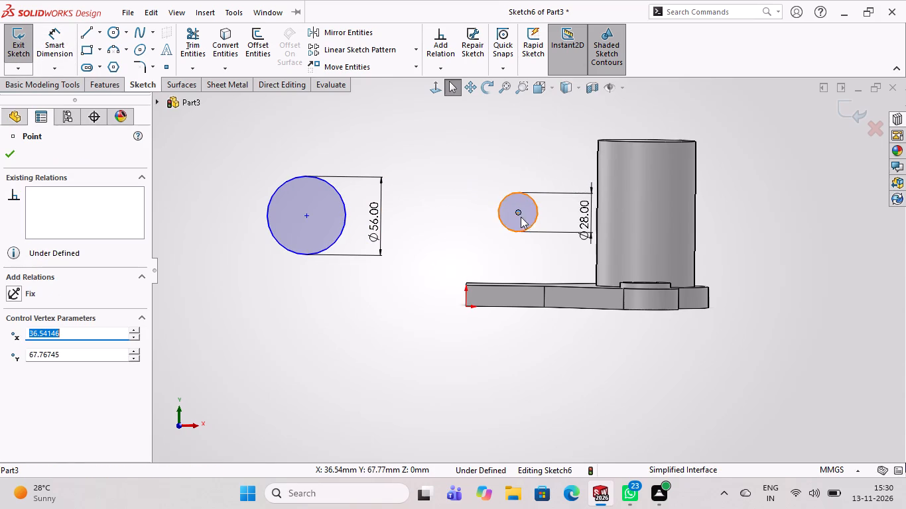
{"action": "left_click_drag", "start_coordinate": [515, 210], "coordinate": [491, 211]}
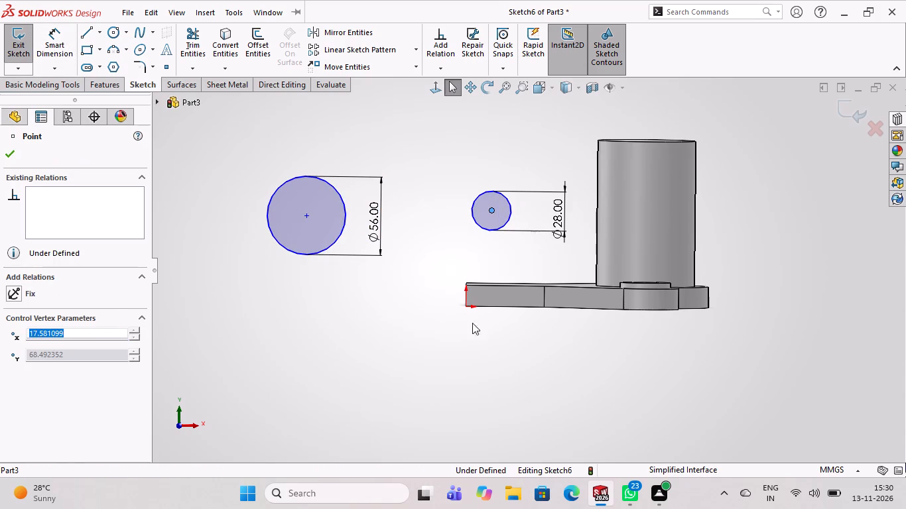
{"action": "left_click", "coordinate": [482, 337]}
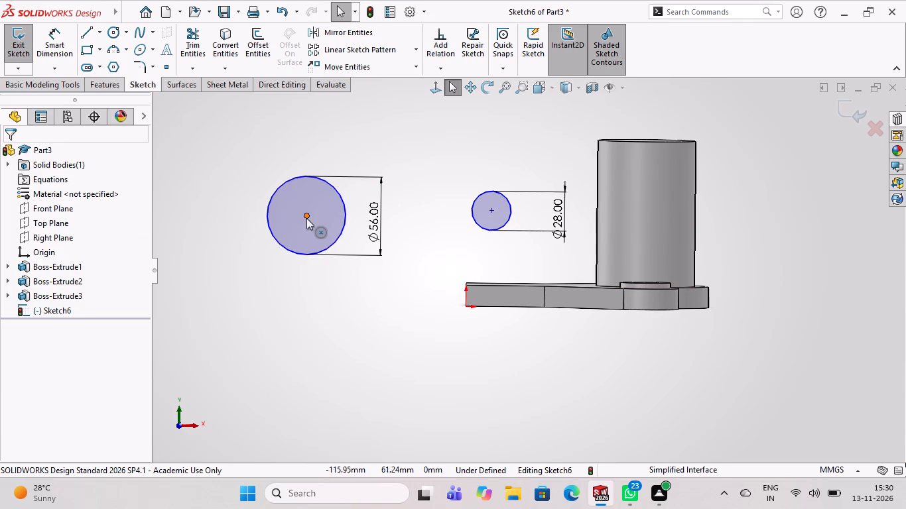
Move the 56 mm circle over the plate's end so it overlaps the 28 mm circle, centred at about X 31.6, Y 42.6 mm.
{"action": "left_click_drag", "start_coordinate": [306, 215], "coordinate": [485, 221]}
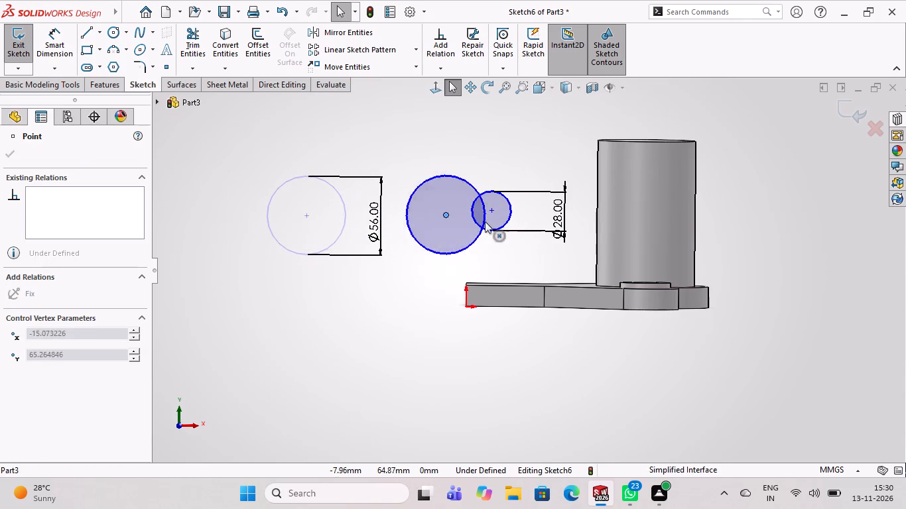
{"action": "left_click_drag", "start_coordinate": [485, 221], "coordinate": [507, 247]}
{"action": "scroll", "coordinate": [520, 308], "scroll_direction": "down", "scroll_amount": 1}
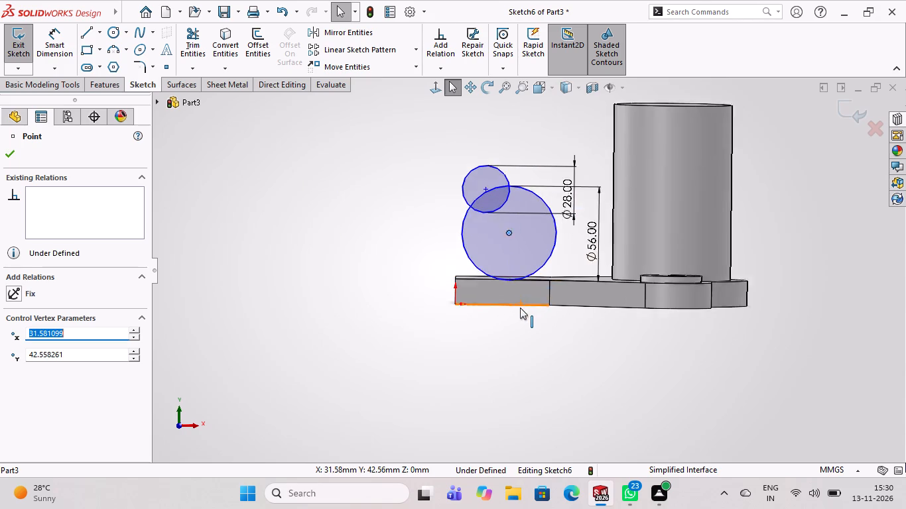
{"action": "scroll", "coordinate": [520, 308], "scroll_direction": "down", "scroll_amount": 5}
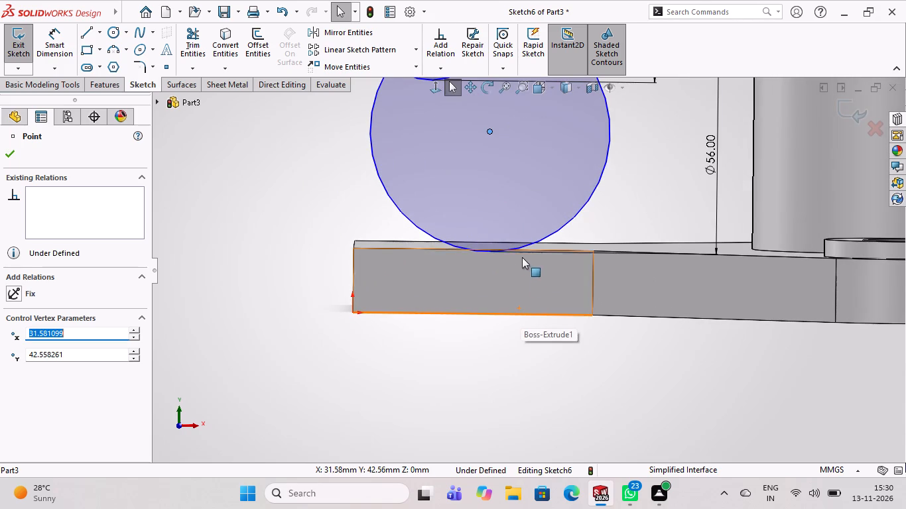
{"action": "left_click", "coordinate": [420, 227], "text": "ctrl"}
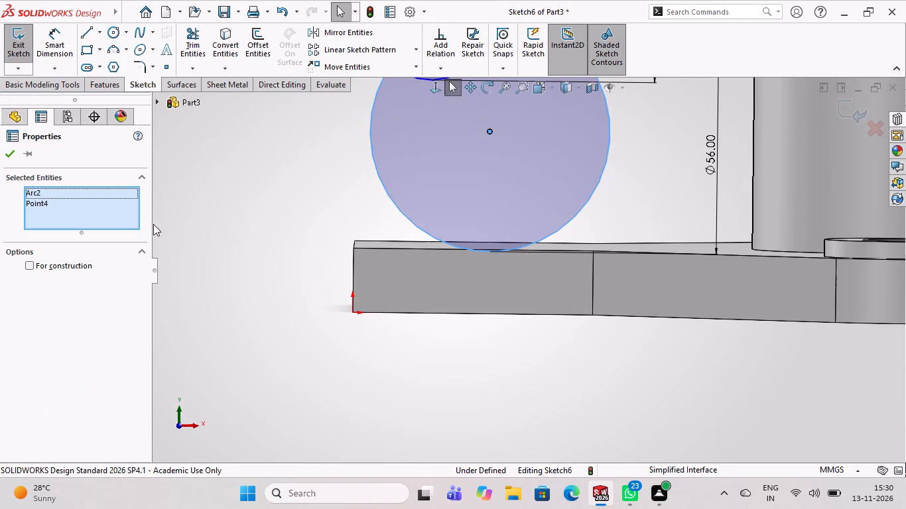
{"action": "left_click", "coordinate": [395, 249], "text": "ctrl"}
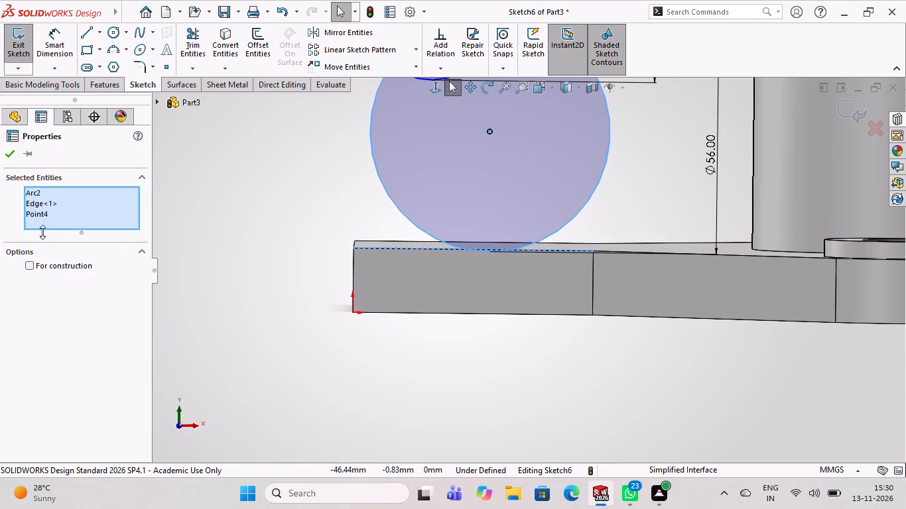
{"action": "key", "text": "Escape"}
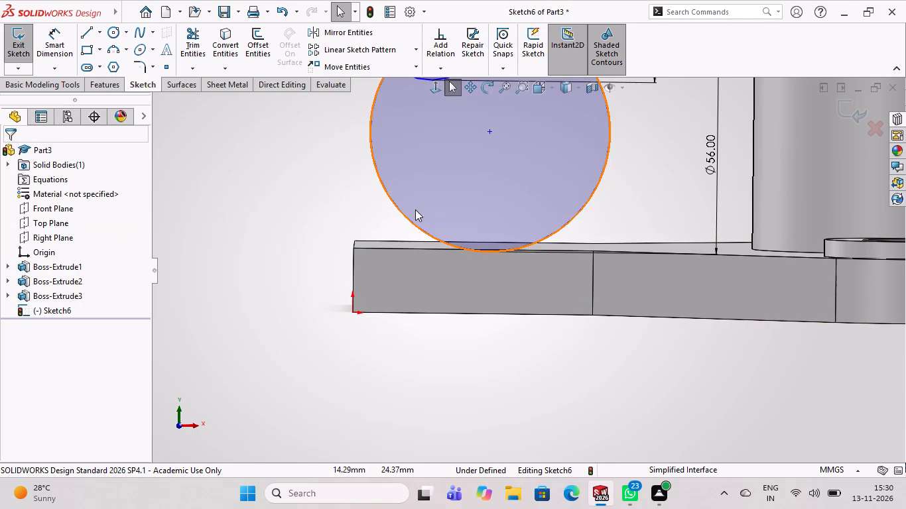
Raise the 56 mm circle clear of the plate, then make it tangent to the plate's top face.
{"action": "scroll", "coordinate": [415, 209], "scroll_direction": "up", "scroll_amount": 4}
{"action": "left_click_drag", "start_coordinate": [508, 205], "coordinate": [509, 184], "text": "ctrl"}
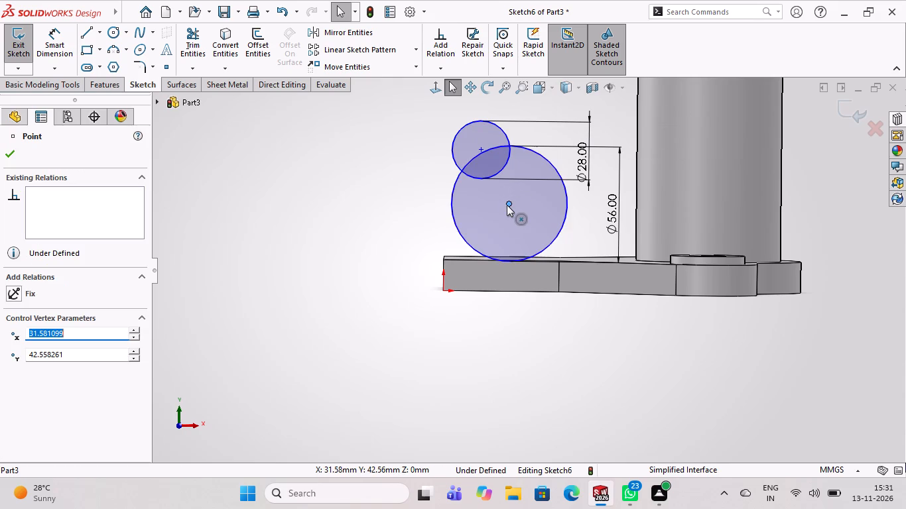
{"action": "left_click_drag", "start_coordinate": [507, 205], "coordinate": [511, 186], "text": "ctrl"}
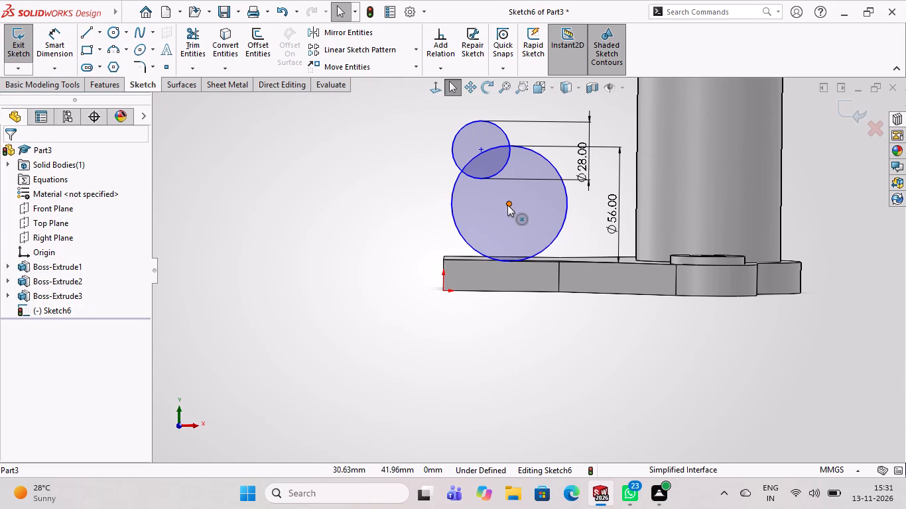
{"action": "left_click_drag", "start_coordinate": [507, 205], "coordinate": [508, 190]}
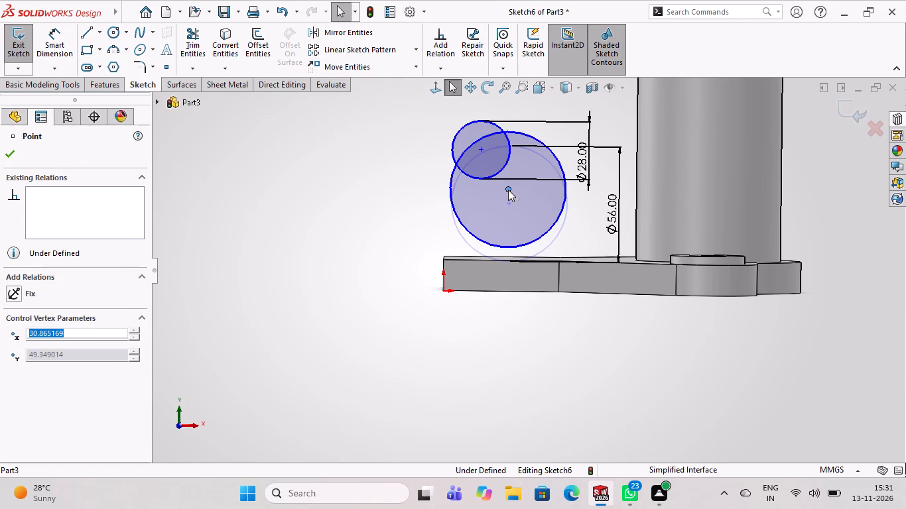
{"action": "scroll", "coordinate": [513, 260], "scroll_direction": "down", "scroll_amount": 3}
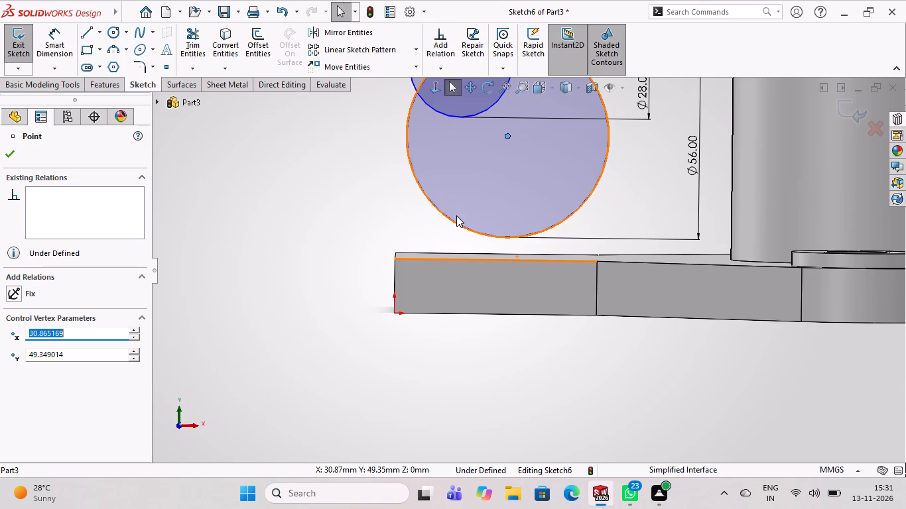
{"action": "left_click", "coordinate": [456, 223]}
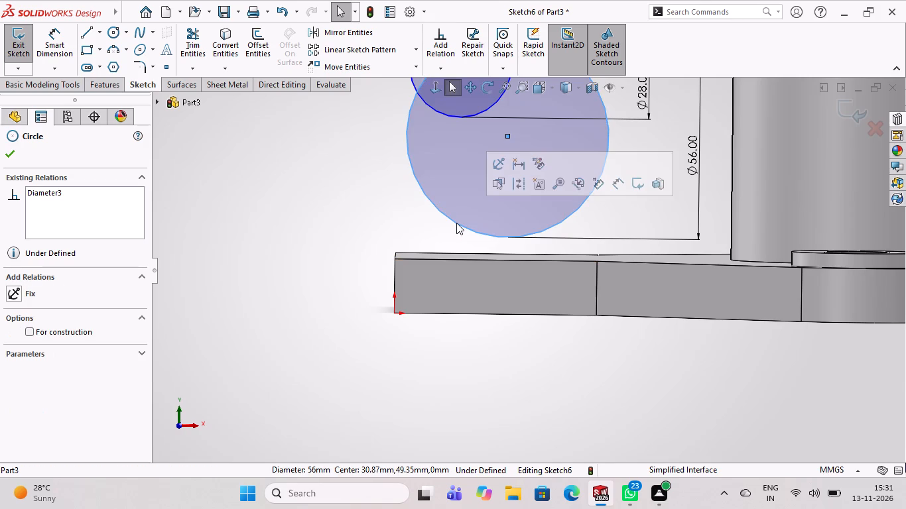
{"action": "left_click", "coordinate": [462, 254], "text": "ctrl"}
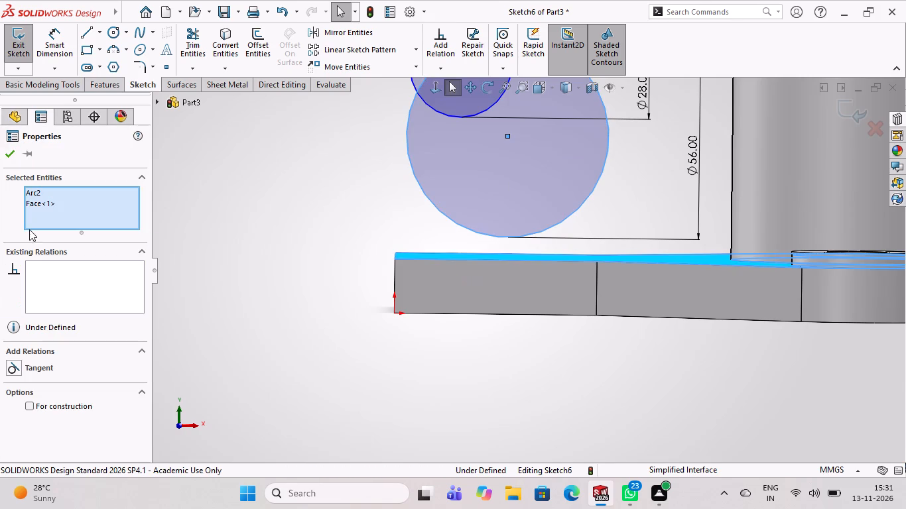
{"action": "left_click", "coordinate": [38, 375], "text": "ctrl"}
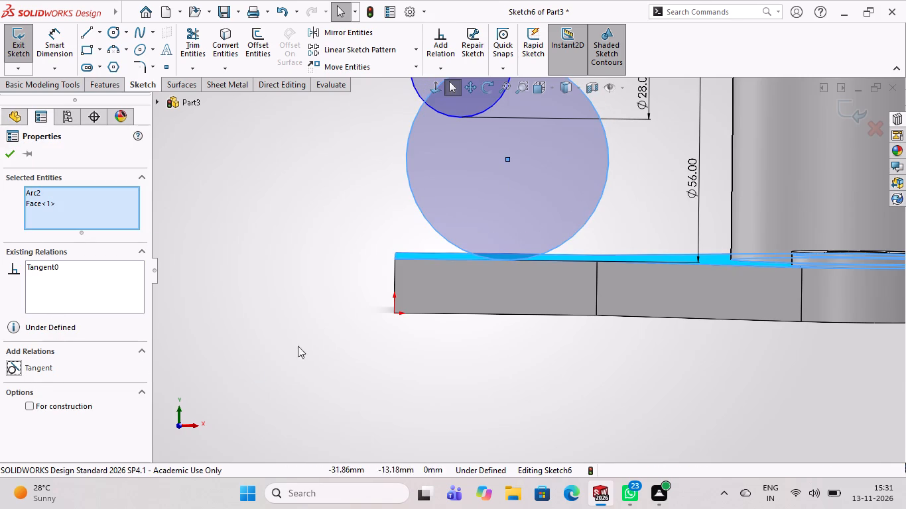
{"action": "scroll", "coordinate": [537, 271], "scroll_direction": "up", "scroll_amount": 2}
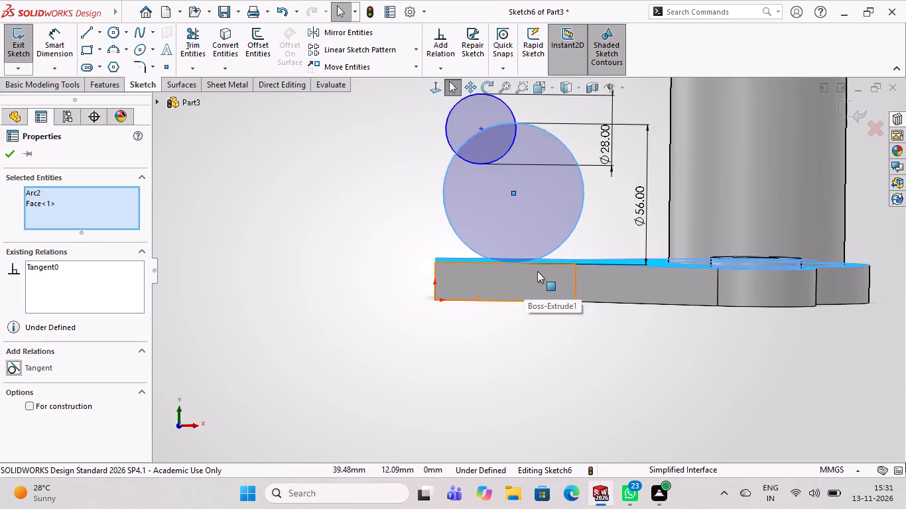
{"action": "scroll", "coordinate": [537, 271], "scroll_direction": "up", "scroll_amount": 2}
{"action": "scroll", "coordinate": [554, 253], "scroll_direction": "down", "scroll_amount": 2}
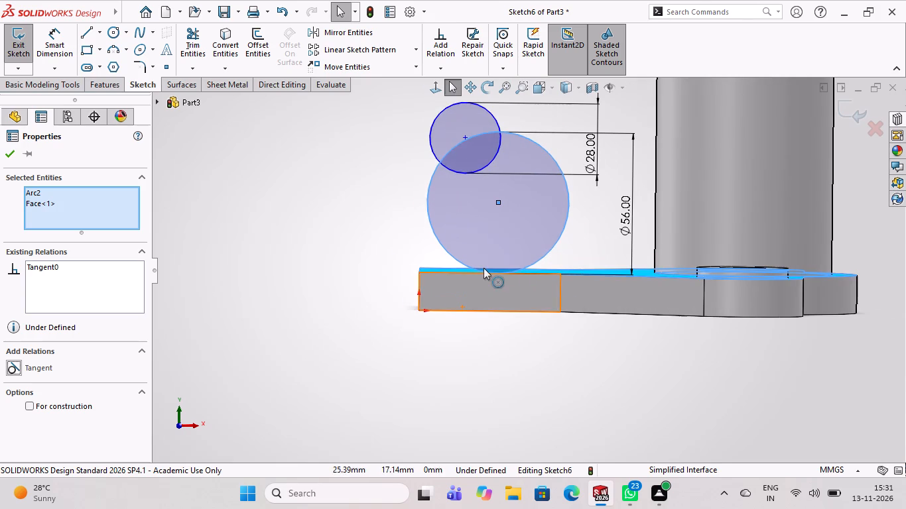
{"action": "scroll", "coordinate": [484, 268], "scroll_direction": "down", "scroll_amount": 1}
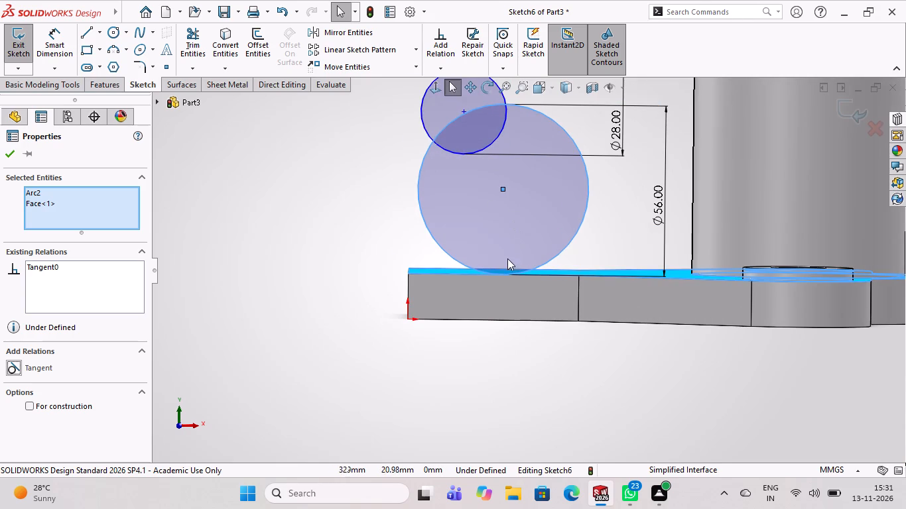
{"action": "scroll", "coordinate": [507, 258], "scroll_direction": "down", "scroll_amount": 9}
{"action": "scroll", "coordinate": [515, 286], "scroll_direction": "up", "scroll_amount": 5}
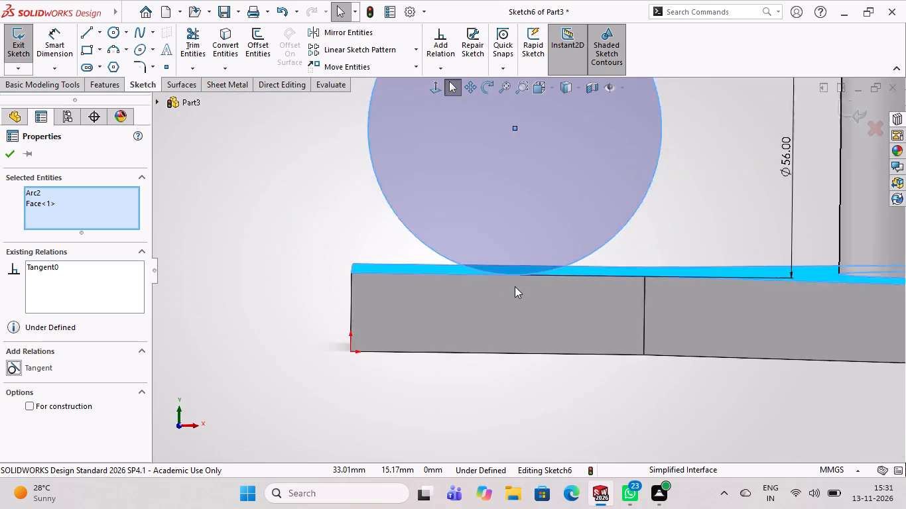
Draw a vertical centerline from the 56 mm circle's tangent point on the plate's top edge to the circle's centre.
{"action": "scroll", "coordinate": [515, 286], "scroll_direction": "up", "scroll_amount": 5}
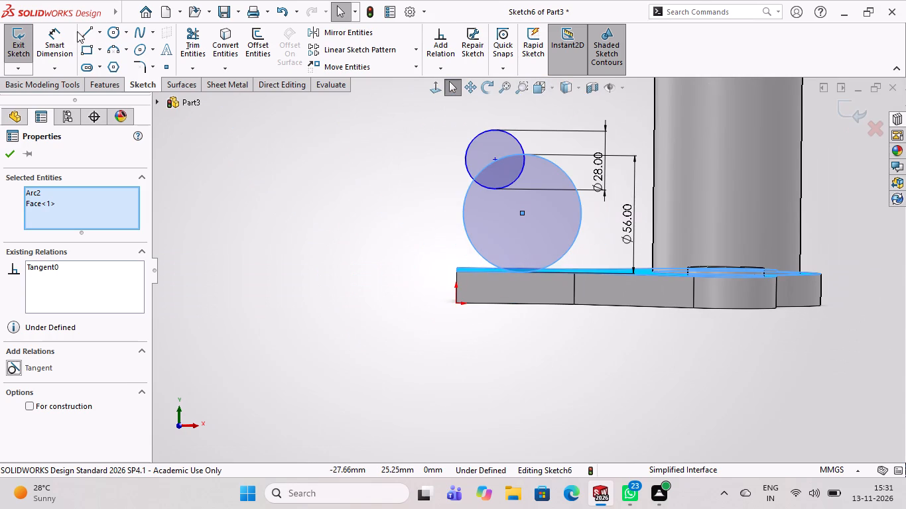
{"action": "left_click", "coordinate": [100, 31]}
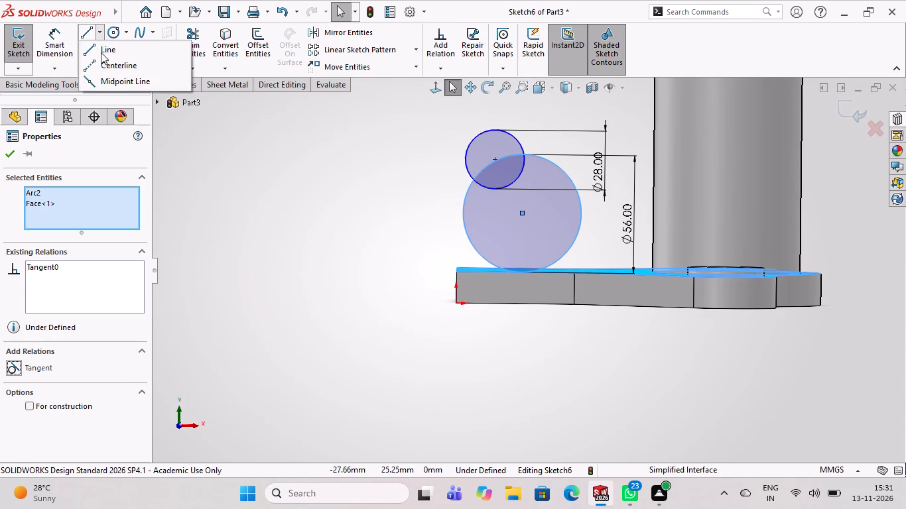
{"action": "left_click", "coordinate": [107, 66]}
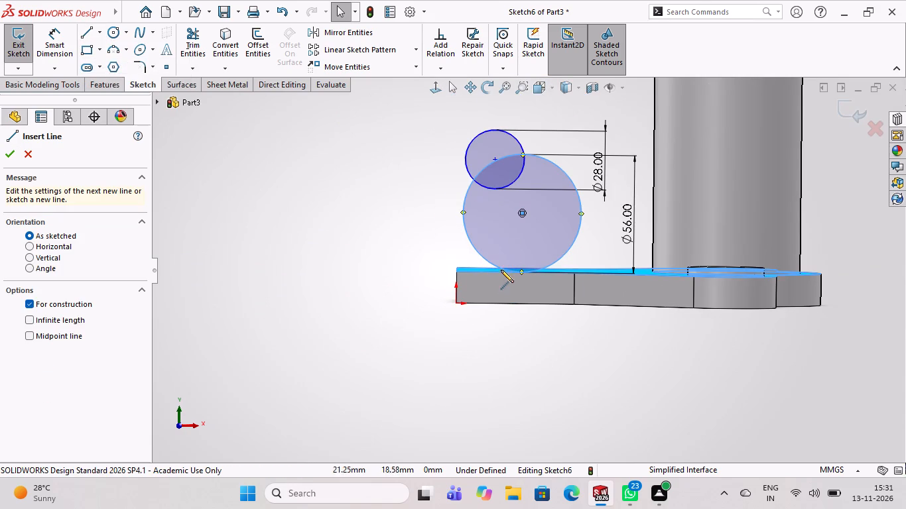
{"action": "scroll", "coordinate": [519, 276], "scroll_direction": "down", "scroll_amount": 7}
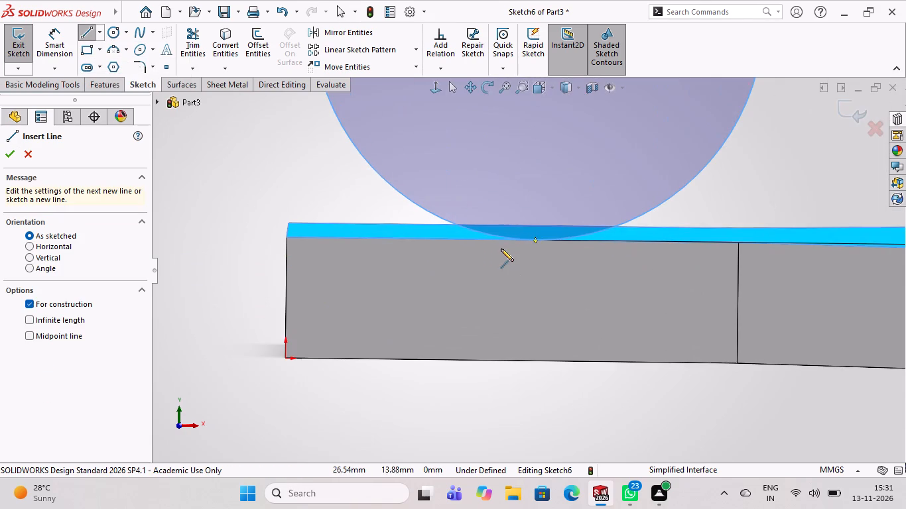
{"action": "left_click", "coordinate": [535, 243]}
{"action": "scroll", "coordinate": [535, 244], "scroll_direction": "down", "scroll_amount": 4}
{"action": "left_click", "coordinate": [535, 239]}
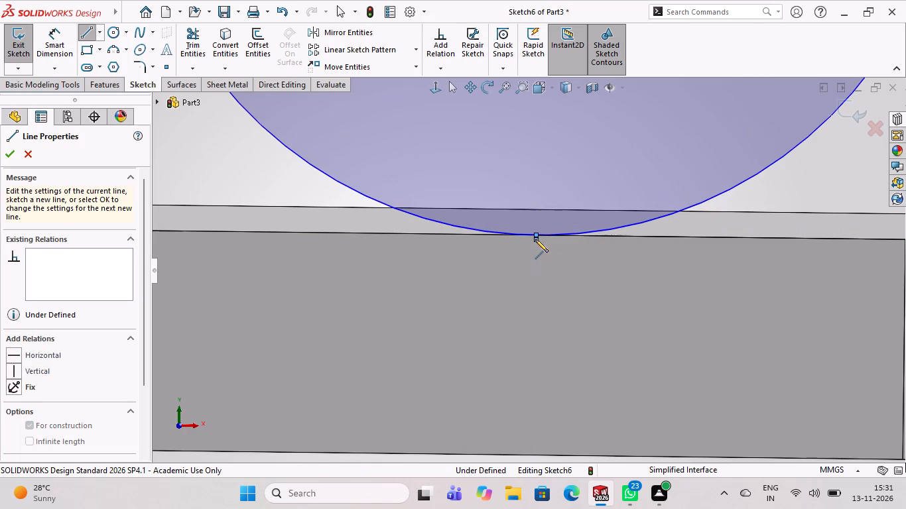
{"action": "scroll", "coordinate": [535, 239], "scroll_direction": "up", "scroll_amount": 5}
{"action": "left_click", "coordinate": [530, 256]}
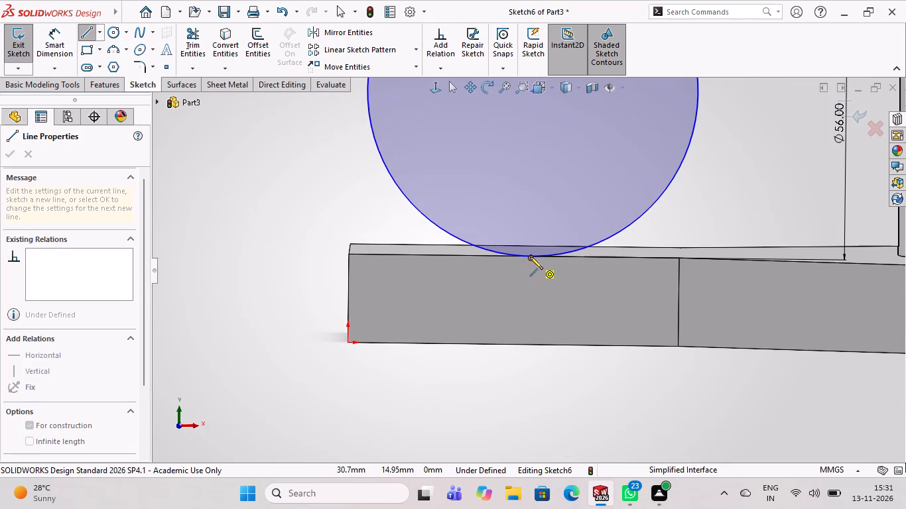
{"action": "scroll", "coordinate": [534, 256], "scroll_direction": "up", "scroll_amount": 5}
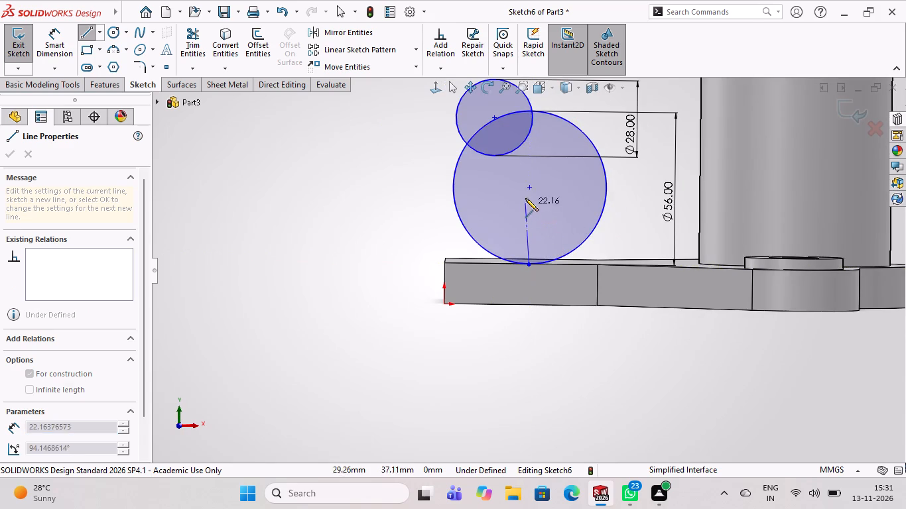
{"action": "left_click", "coordinate": [529, 187]}
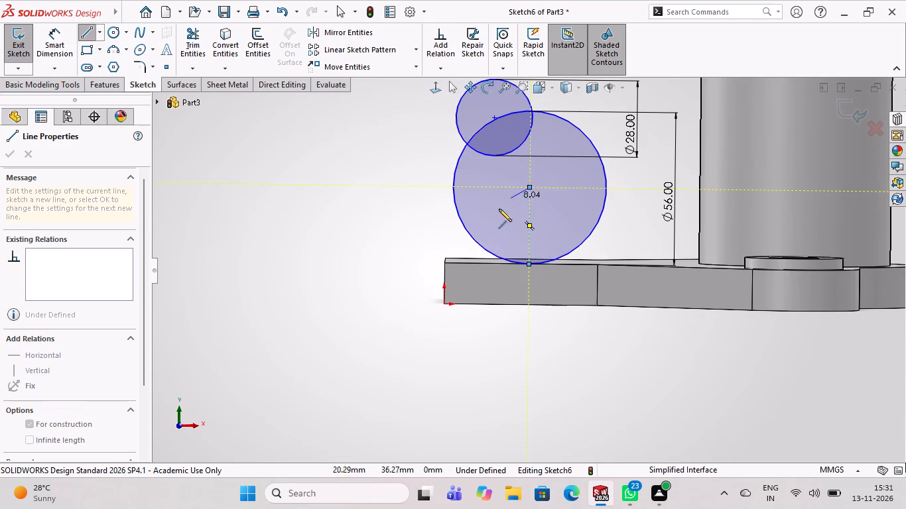
{"action": "key", "text": "Escape"}
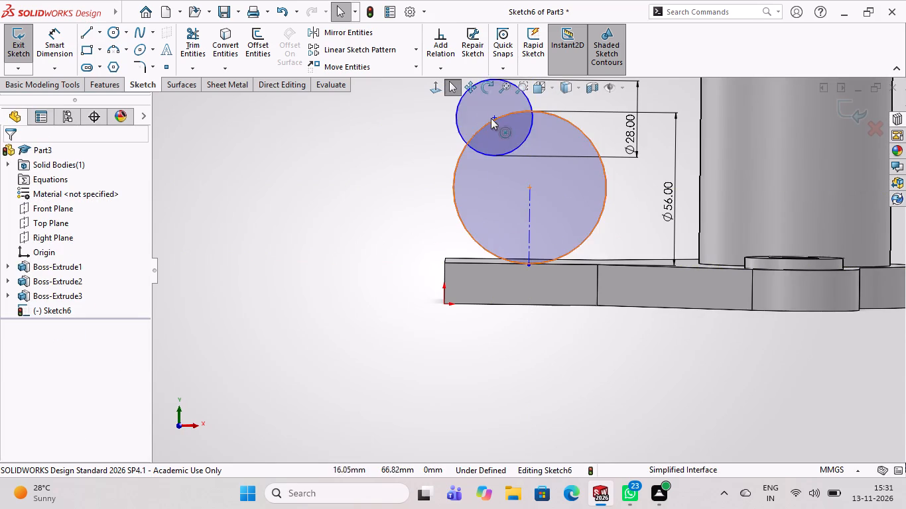
Move the 28 mm circle's centre onto the 56 mm circle's centre, at the upper end of the centerline.
{"action": "left_click_drag", "start_coordinate": [494, 117], "coordinate": [515, 159]}
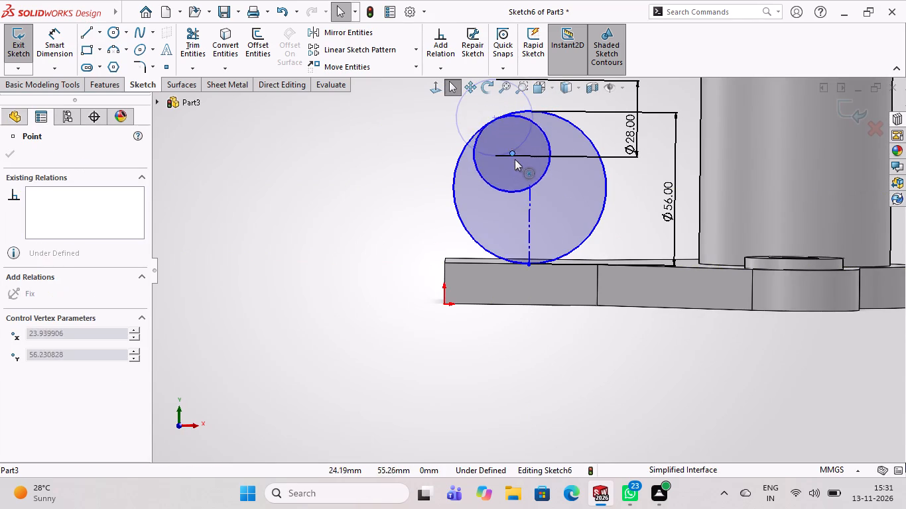
{"action": "left_click_drag", "start_coordinate": [515, 159], "coordinate": [531, 189]}
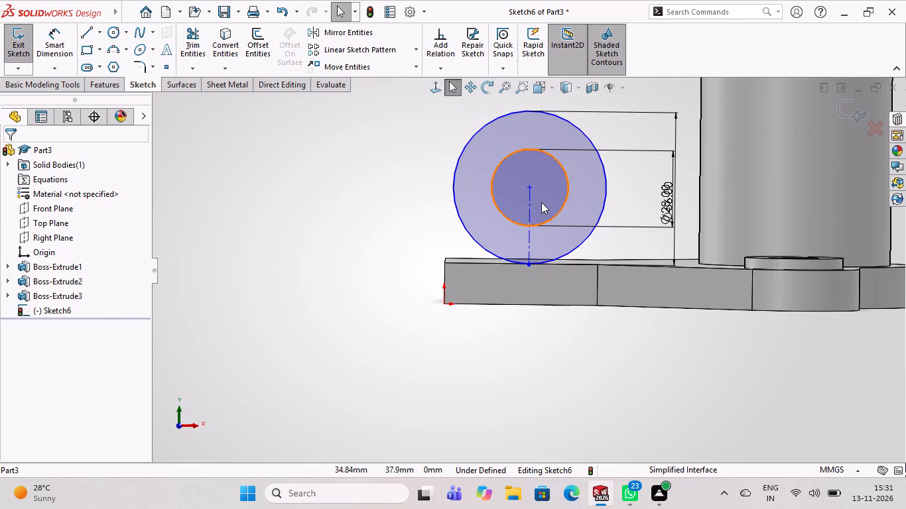
{"action": "key", "text": "Escape"}
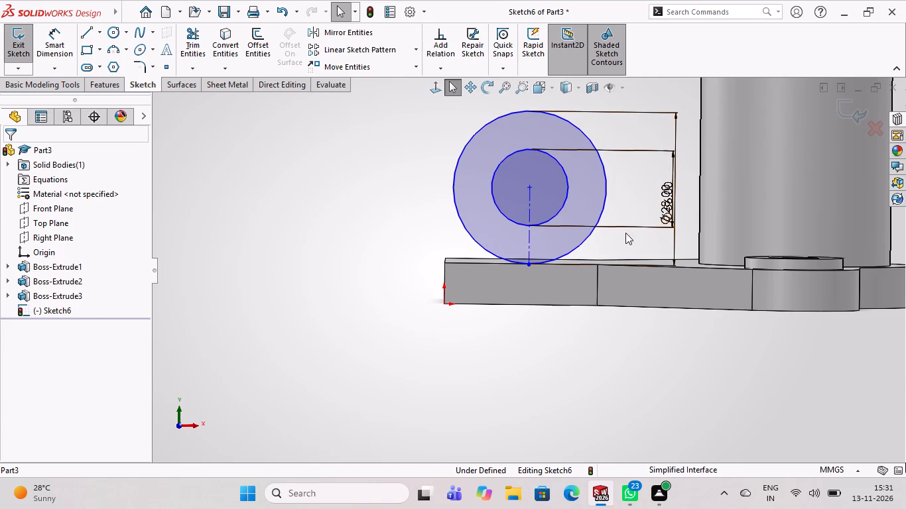
{"action": "key", "text": "Escape"}
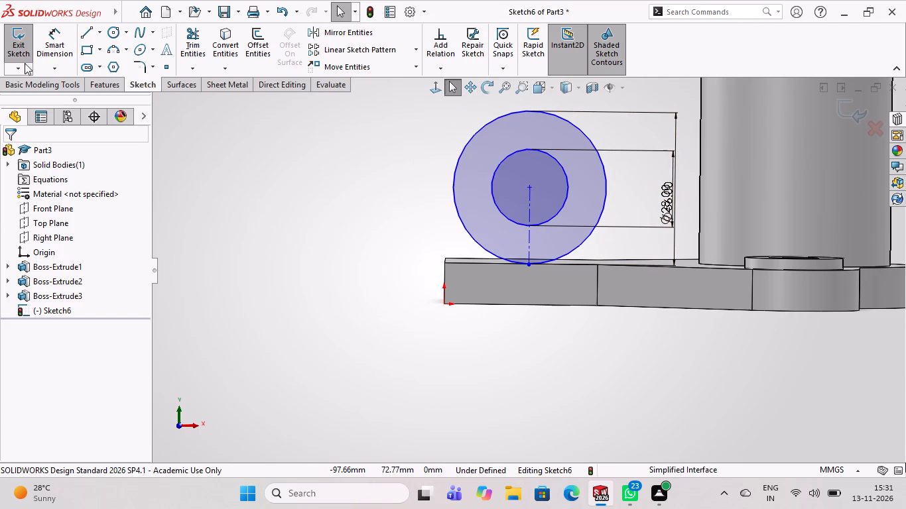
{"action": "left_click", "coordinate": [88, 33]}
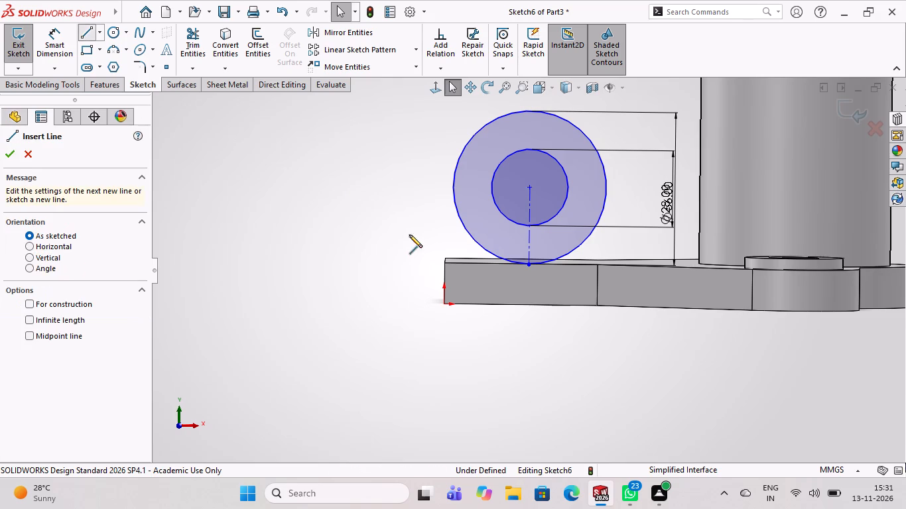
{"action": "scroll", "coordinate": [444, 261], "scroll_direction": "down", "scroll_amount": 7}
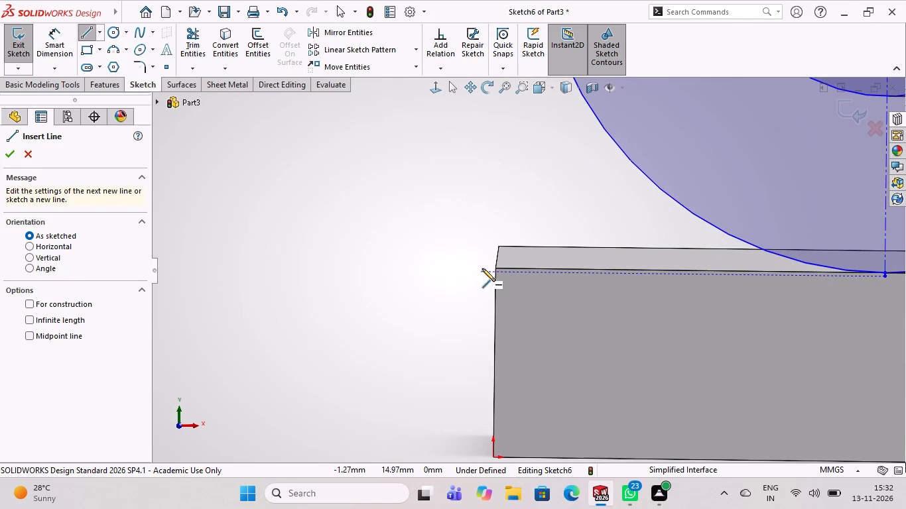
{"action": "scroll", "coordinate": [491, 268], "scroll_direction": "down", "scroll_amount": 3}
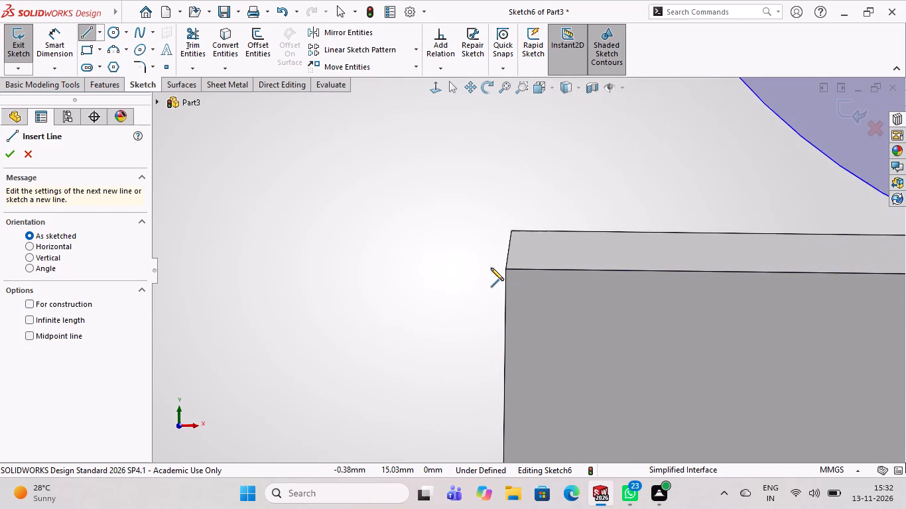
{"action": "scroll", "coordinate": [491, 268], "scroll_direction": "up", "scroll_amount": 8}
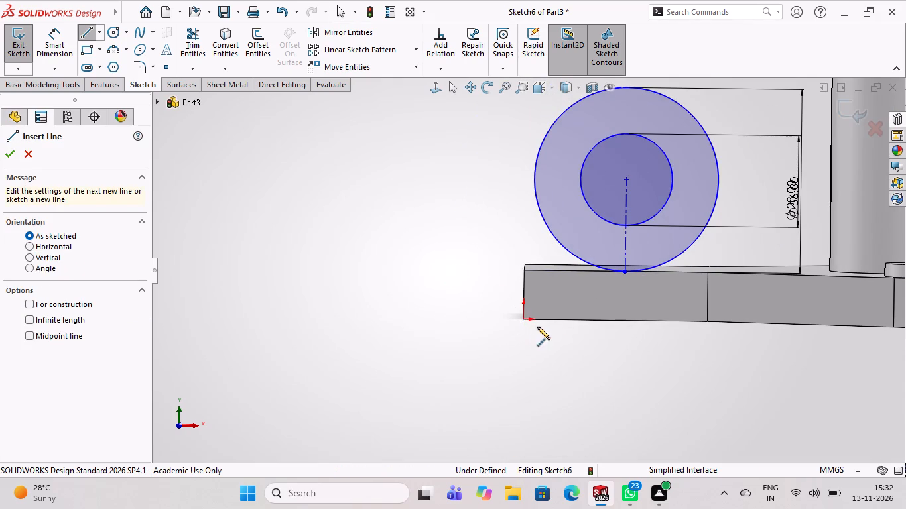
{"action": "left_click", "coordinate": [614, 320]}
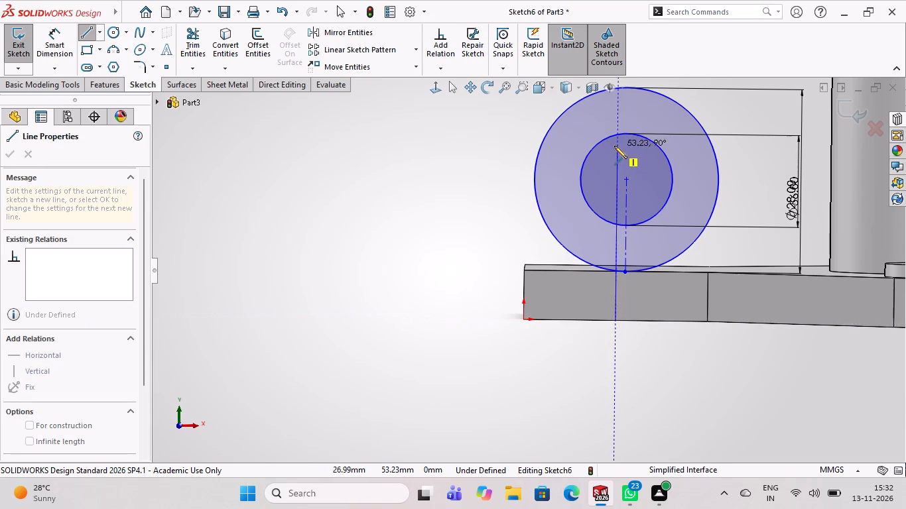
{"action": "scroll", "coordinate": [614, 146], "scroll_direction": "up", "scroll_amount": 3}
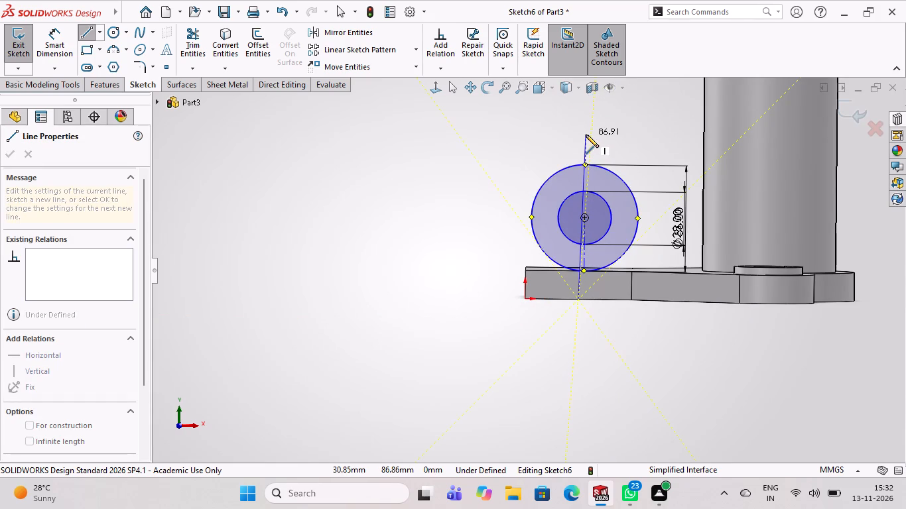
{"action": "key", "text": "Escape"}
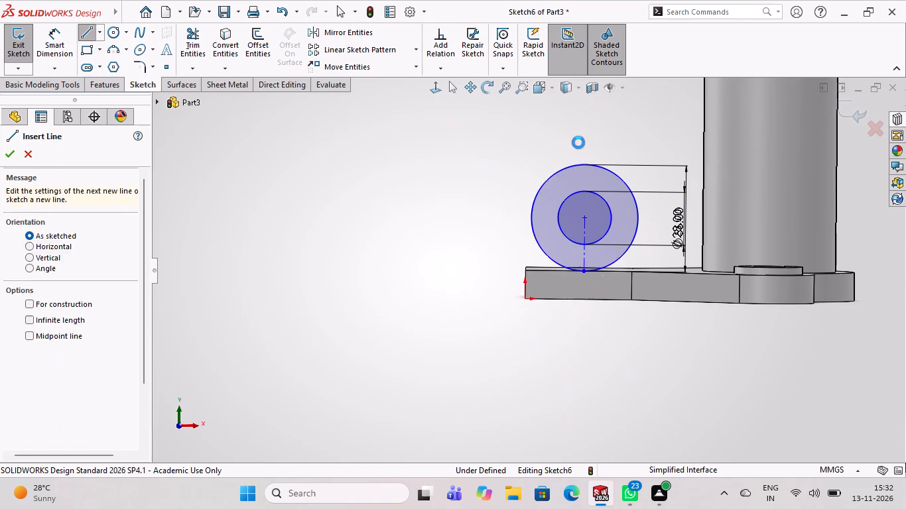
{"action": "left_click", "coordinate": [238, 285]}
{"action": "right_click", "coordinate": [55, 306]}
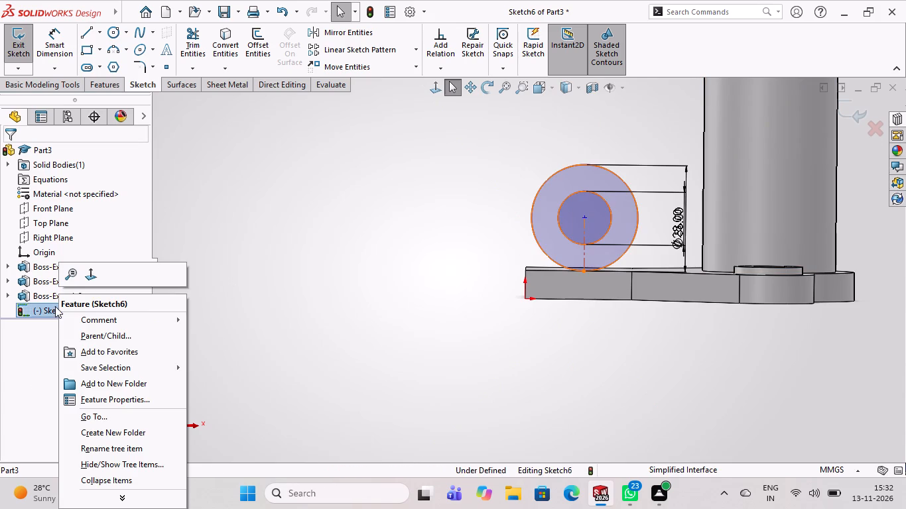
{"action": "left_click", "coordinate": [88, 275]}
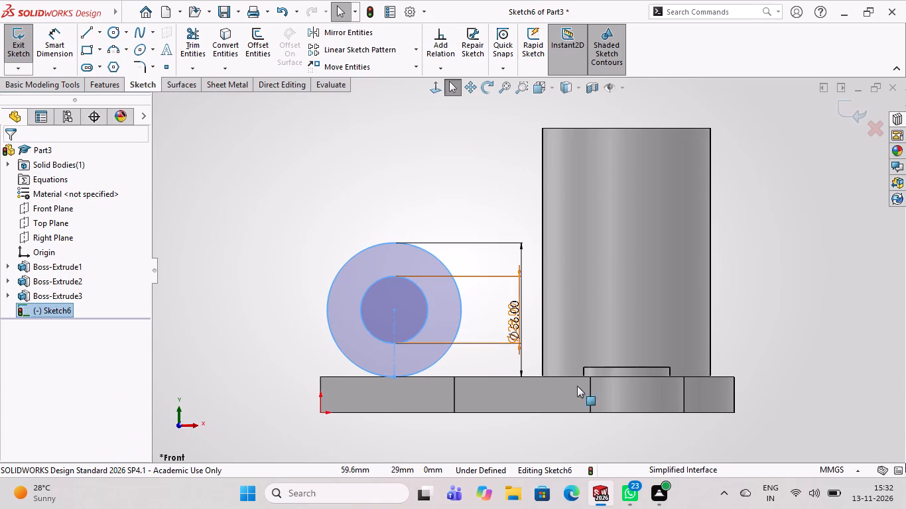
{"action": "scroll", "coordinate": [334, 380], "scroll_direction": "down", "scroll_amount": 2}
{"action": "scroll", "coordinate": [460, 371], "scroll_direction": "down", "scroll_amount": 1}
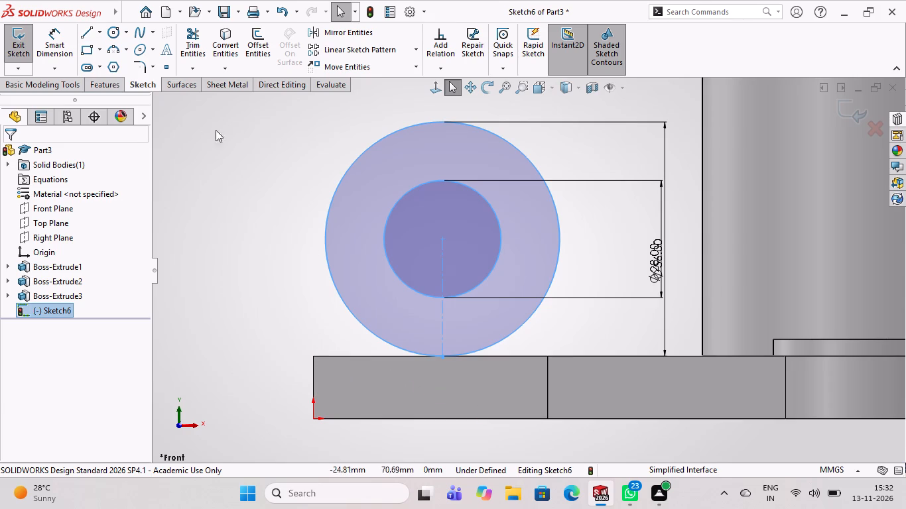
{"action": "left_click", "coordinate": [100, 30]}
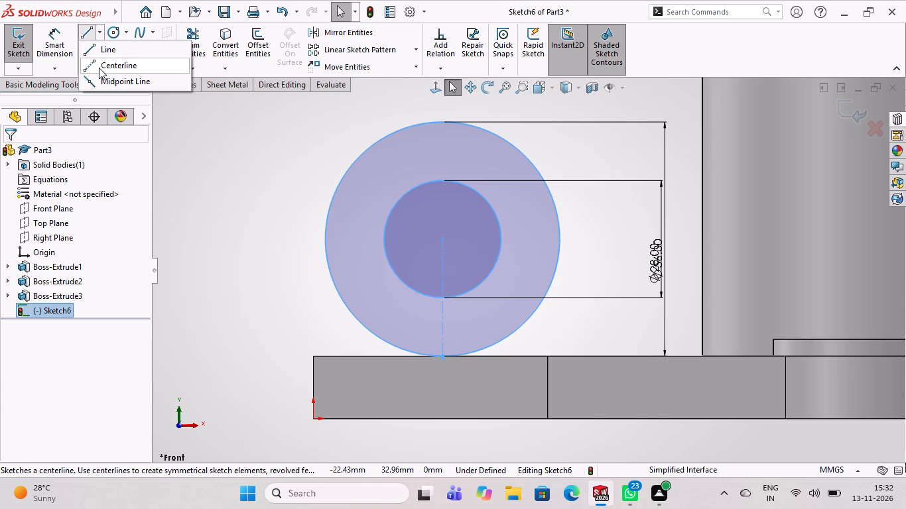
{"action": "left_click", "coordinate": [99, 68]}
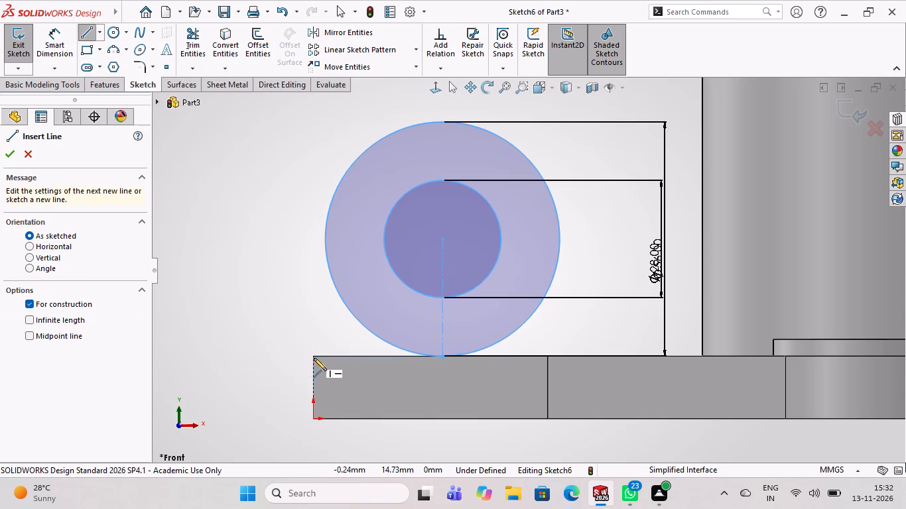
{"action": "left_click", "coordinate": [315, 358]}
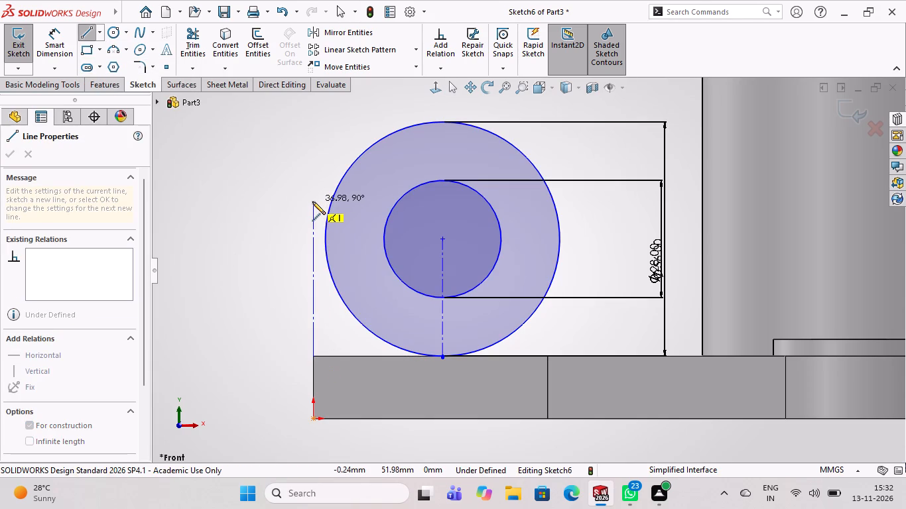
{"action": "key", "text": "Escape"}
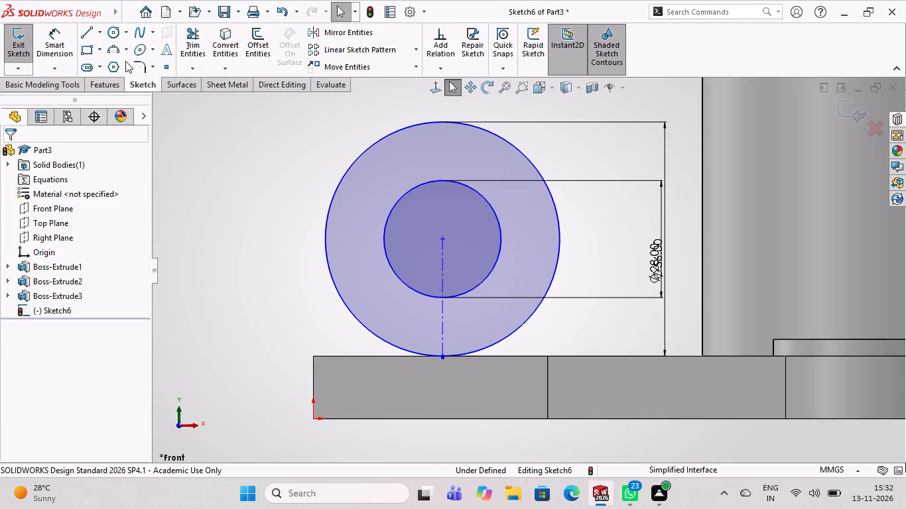
Draw a vertical line about 54 mm long upward from the plate's top corner directly above the sketch origin.
{"action": "left_click", "coordinate": [90, 29]}
{"action": "left_click_drag", "start_coordinate": [312, 355], "coordinate": [316, 335]}
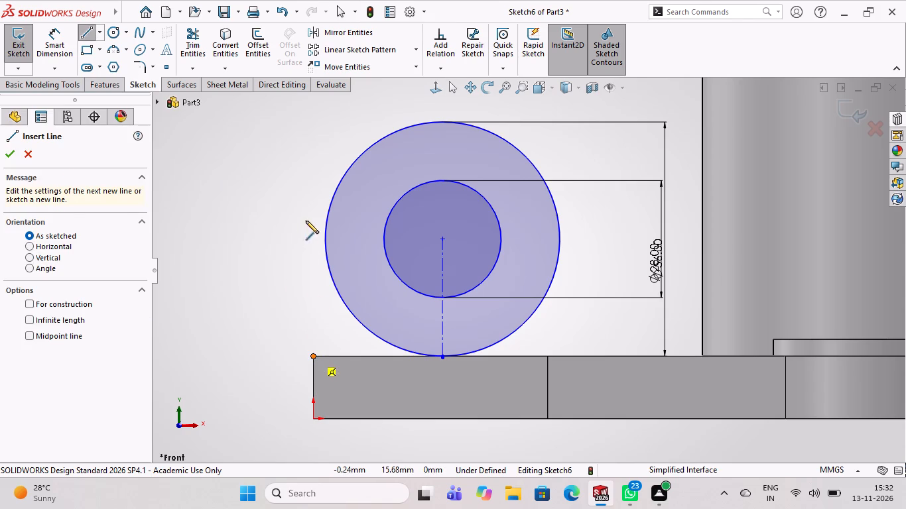
{"action": "left_click", "coordinate": [97, 27]}
{"action": "left_click", "coordinate": [104, 52]}
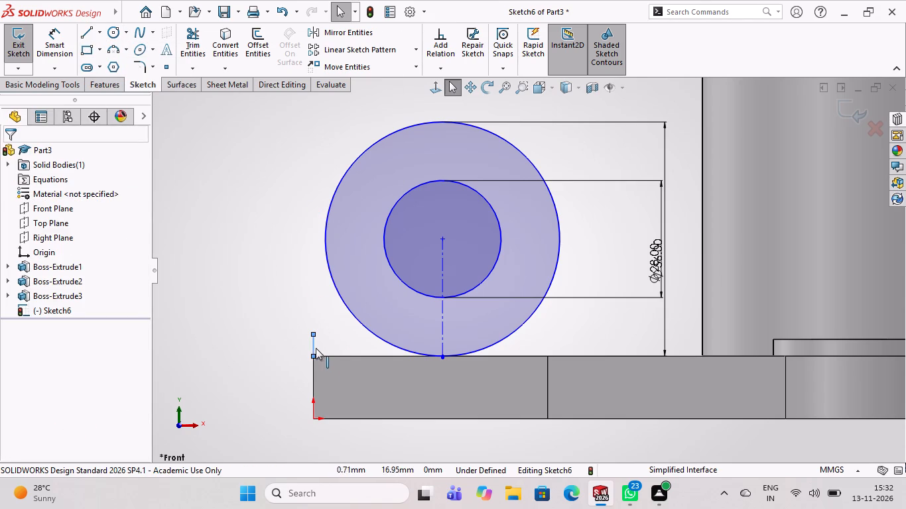
{"action": "left_click_drag", "start_coordinate": [312, 334], "coordinate": [322, 297]}
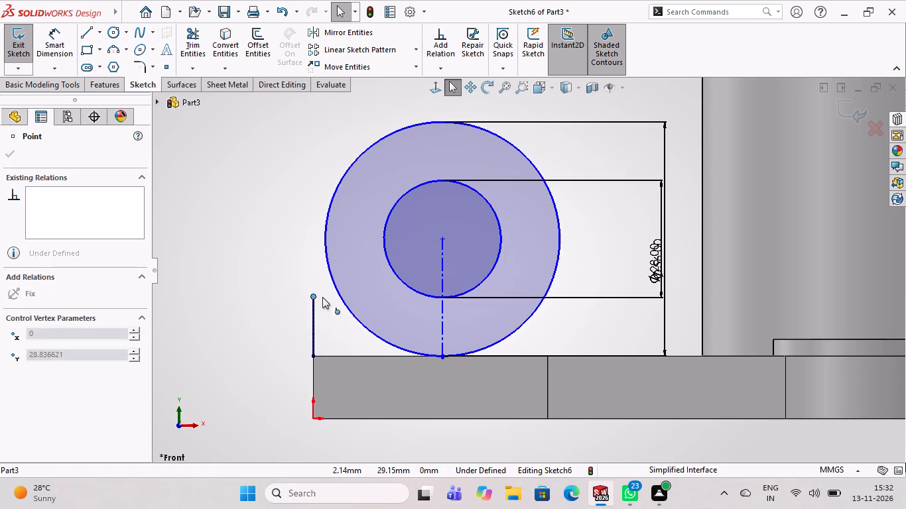
{"action": "left_click_drag", "start_coordinate": [322, 297], "coordinate": [347, 129]}
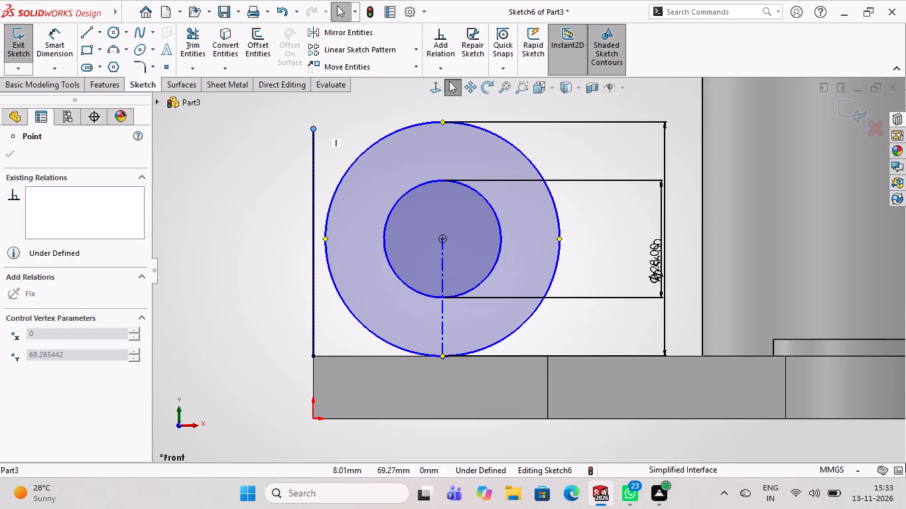
Draw a second vertical line upward from the plate's top-edge vertex beyond the circle, reaching about the height of the 56 mm circle's top.
{"action": "left_click_drag", "start_coordinate": [548, 357], "coordinate": [557, 276]}
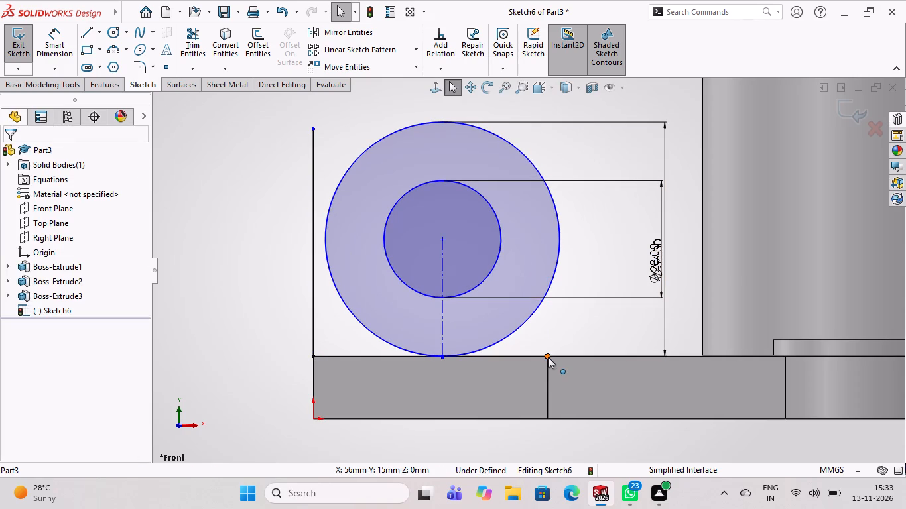
{"action": "left_click", "coordinate": [90, 38]}
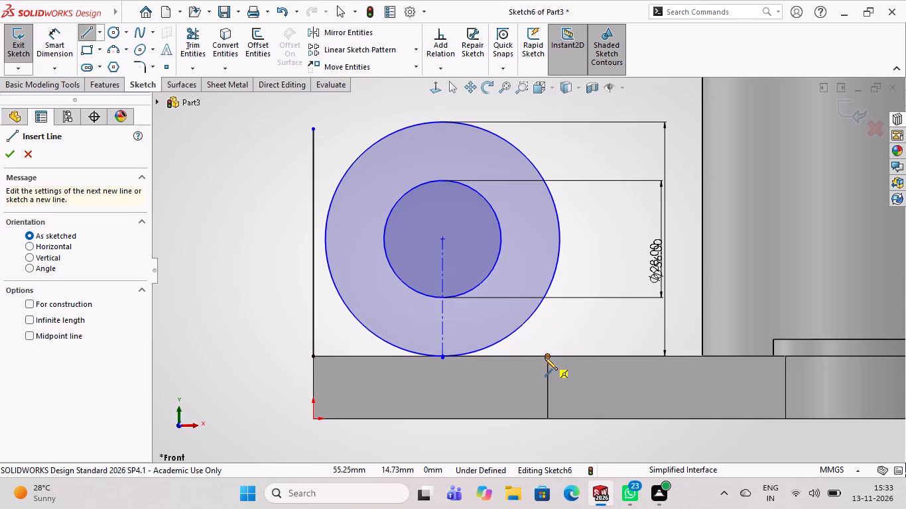
{"action": "left_click", "coordinate": [545, 357]}
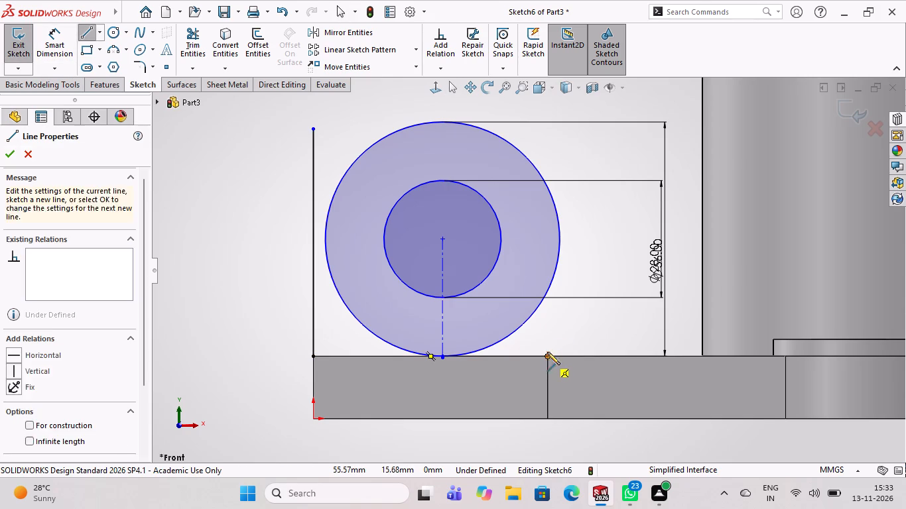
{"action": "left_click_drag", "start_coordinate": [546, 358], "coordinate": [564, 184]}
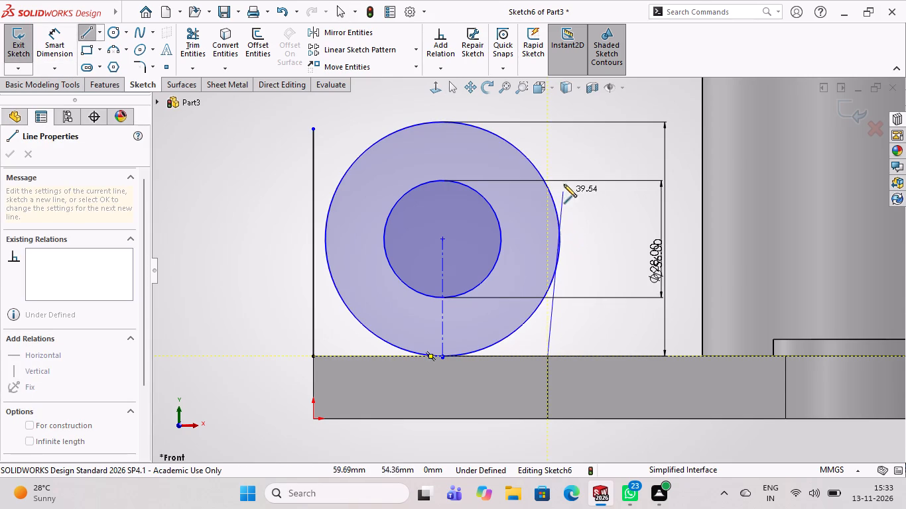
{"action": "left_click_drag", "start_coordinate": [564, 184], "coordinate": [545, 121]}
{"action": "key", "text": "Escape"}
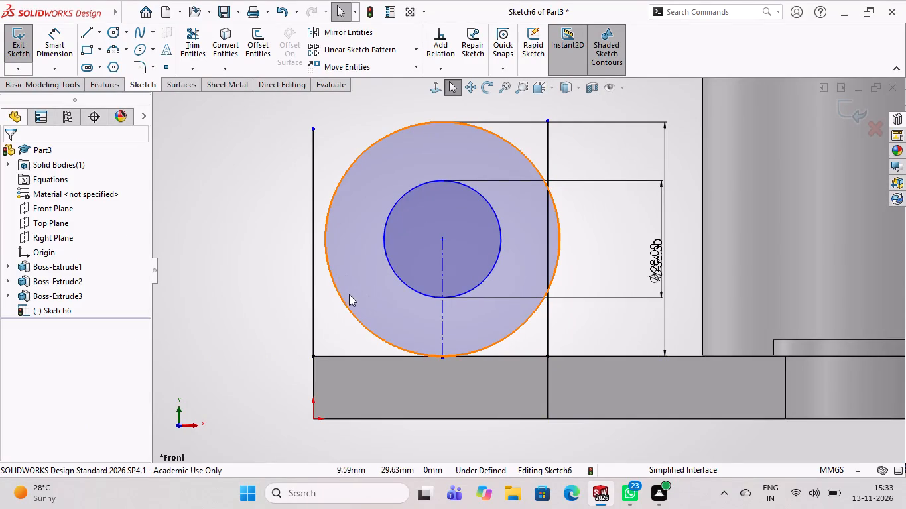
Make the 56 mm circle tangent to the vertical line above the sketch origin.
{"action": "left_click", "coordinate": [332, 281], "text": "ctrl"}
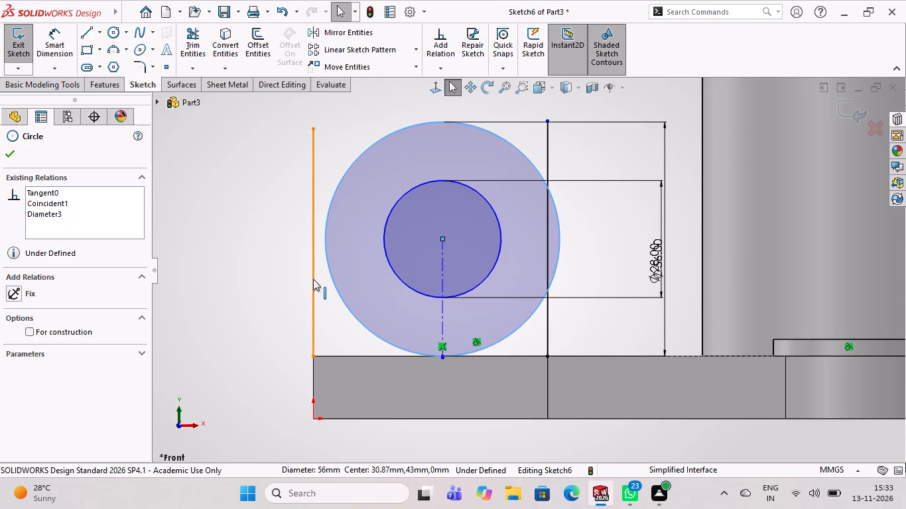
{"action": "left_click", "coordinate": [313, 279], "text": "ctrl"}
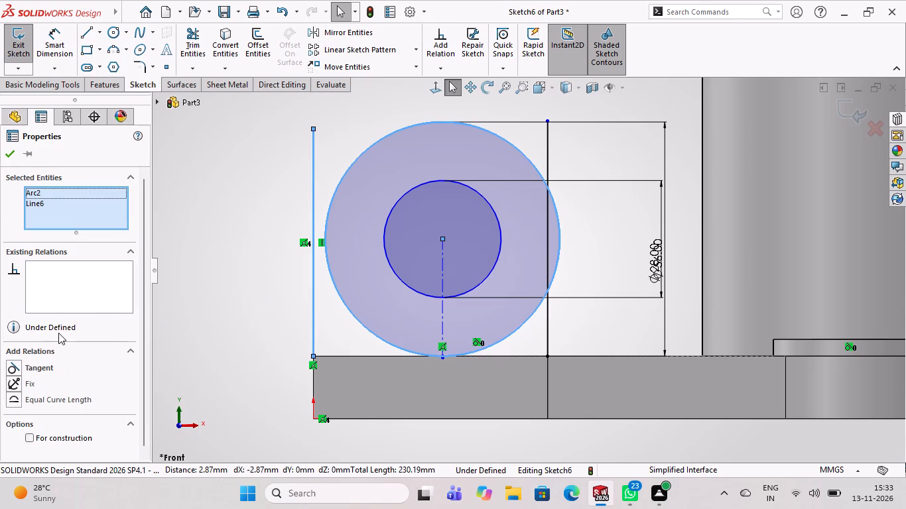
{"action": "left_click", "coordinate": [32, 367]}
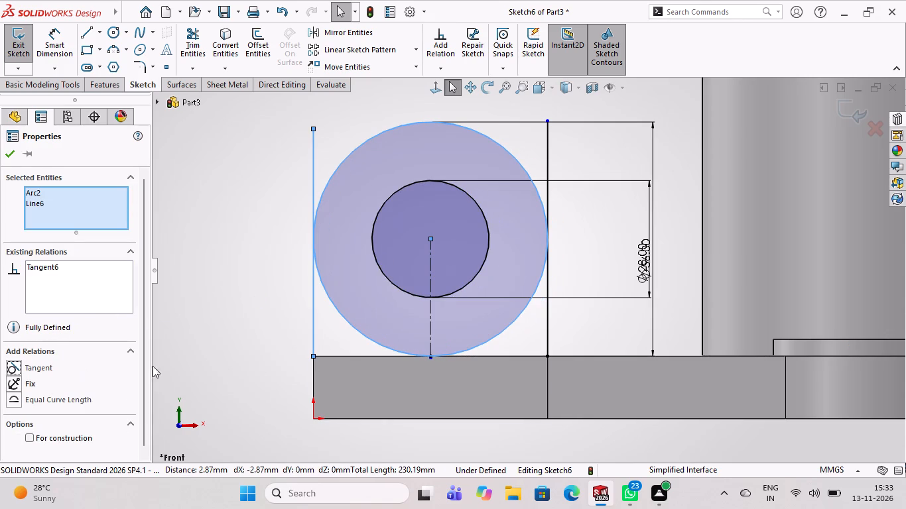
Trim both vertical lines above their tangent points with the 56 mm circle using Power trim.
{"action": "scroll", "coordinate": [414, 352], "scroll_direction": "down", "scroll_amount": 4}
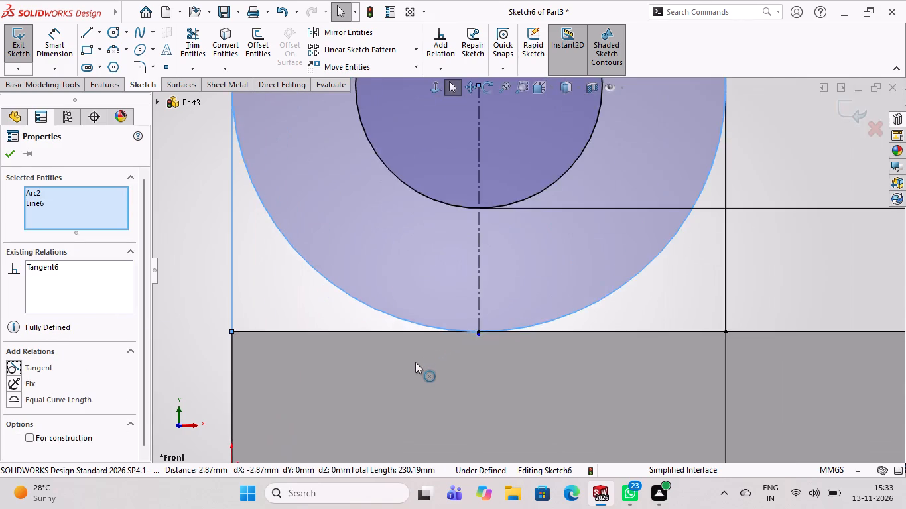
{"action": "scroll", "coordinate": [415, 362], "scroll_direction": "down", "scroll_amount": 2}
{"action": "scroll", "coordinate": [578, 298], "scroll_direction": "down", "scroll_amount": 5}
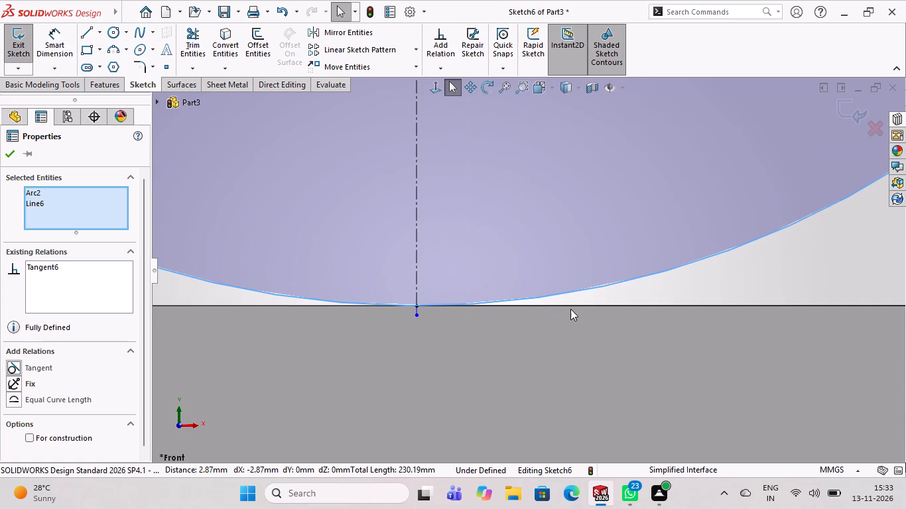
{"action": "scroll", "coordinate": [442, 323], "scroll_direction": "up", "scroll_amount": 11}
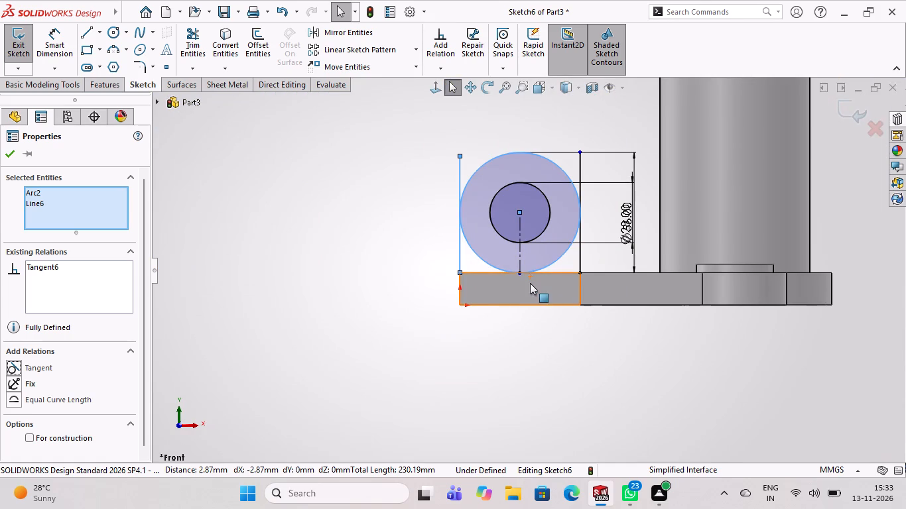
{"action": "scroll", "coordinate": [530, 277], "scroll_direction": "down", "scroll_amount": 4}
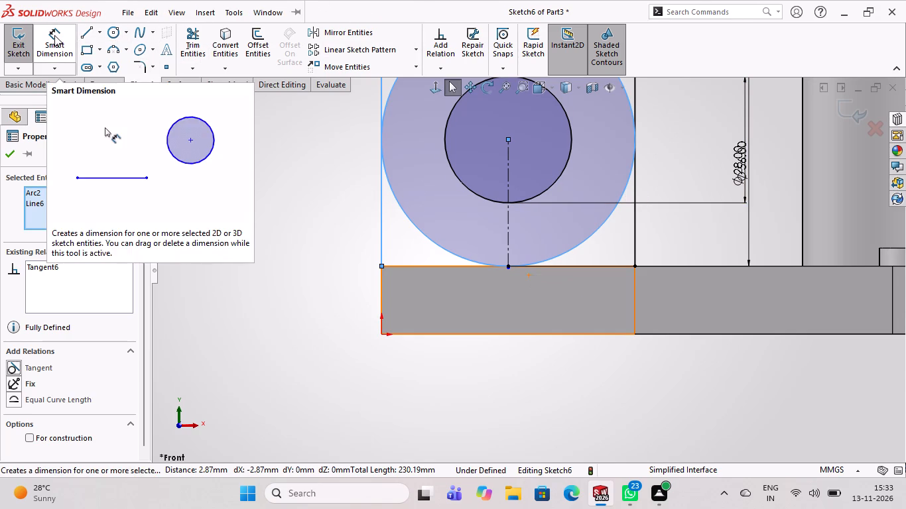
{"action": "left_click", "coordinate": [192, 38]}
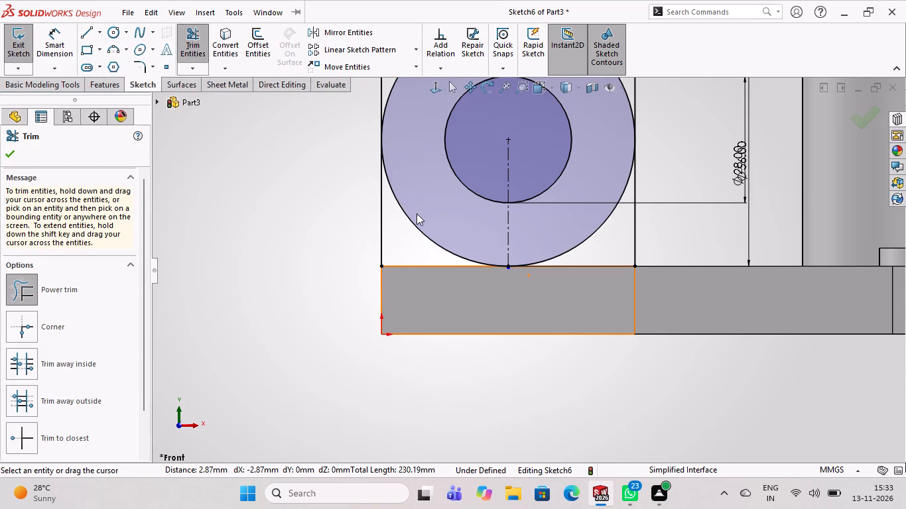
{"action": "scroll", "coordinate": [417, 214], "scroll_direction": "up", "scroll_amount": 3}
{"action": "scroll", "coordinate": [585, 127], "scroll_direction": "down", "scroll_amount": 3}
{"action": "left_click_drag", "start_coordinate": [554, 163], "coordinate": [582, 160]}
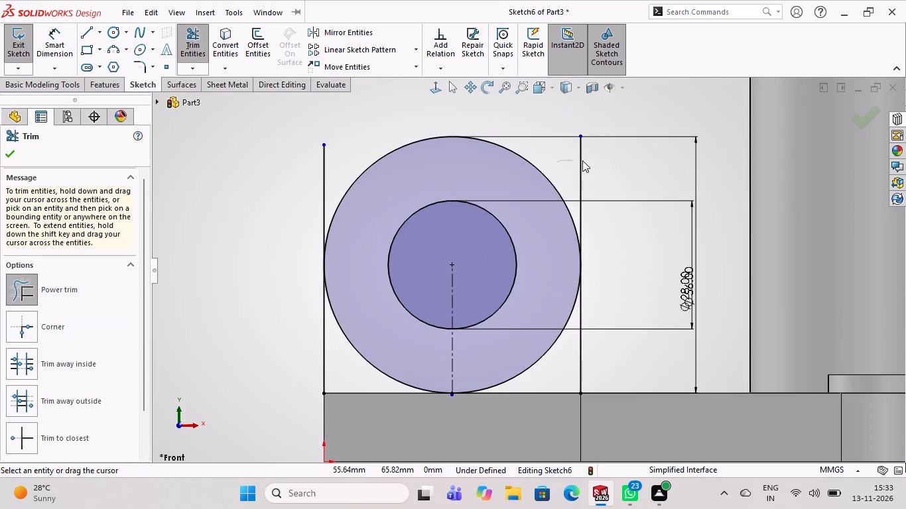
{"action": "left_click_drag", "start_coordinate": [582, 160], "coordinate": [593, 169]}
{"action": "left_click_drag", "start_coordinate": [345, 158], "coordinate": [257, 196]}
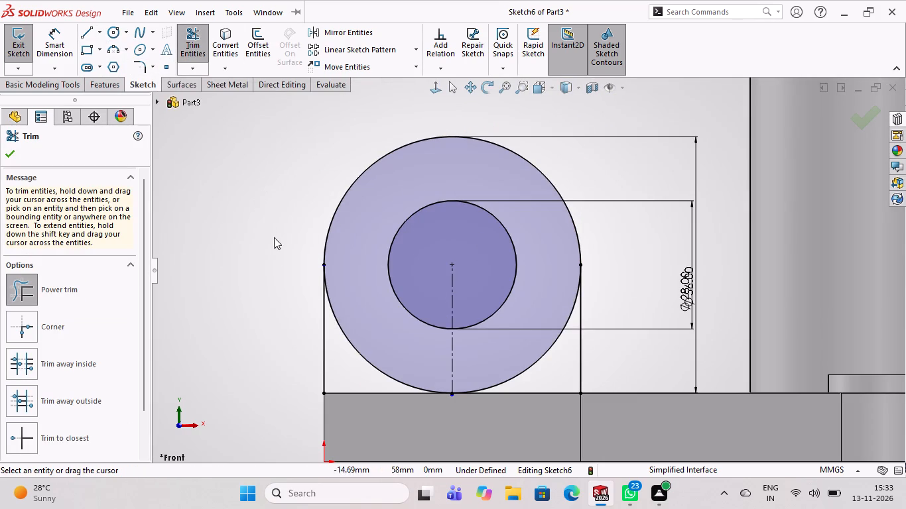
Trim away the lower half of the 56 mm circle on both sides of the centerline, leaving the upper arc.
{"action": "left_click_drag", "start_coordinate": [381, 312], "coordinate": [361, 367]}
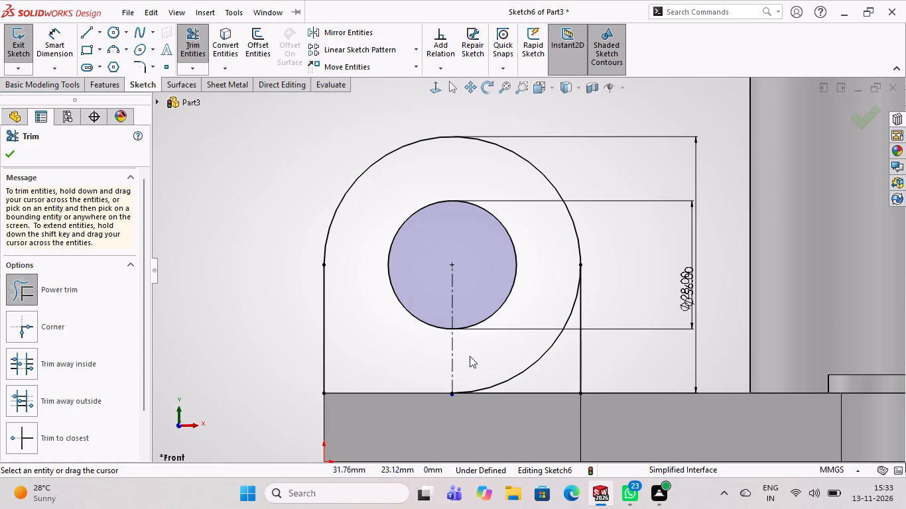
{"action": "left_click_drag", "start_coordinate": [479, 351], "coordinate": [525, 381]}
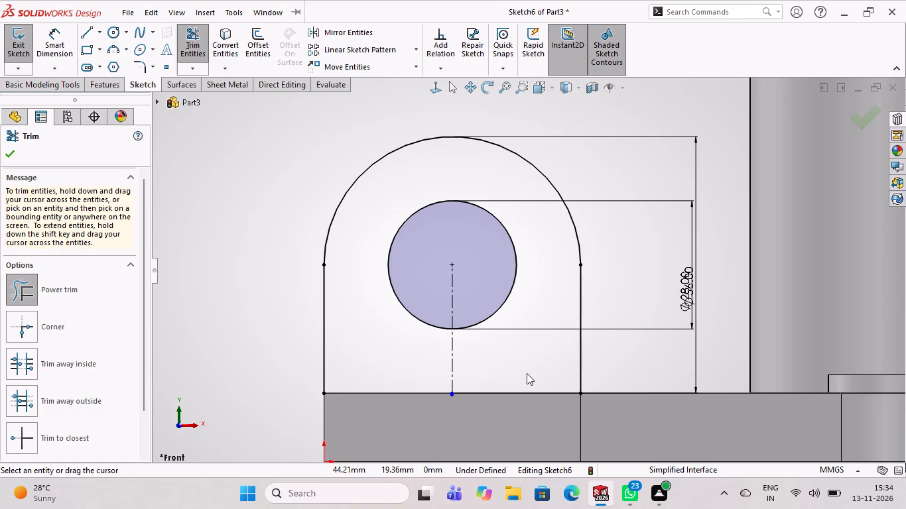
{"action": "left_click_drag", "start_coordinate": [533, 364], "coordinate": [517, 413]}
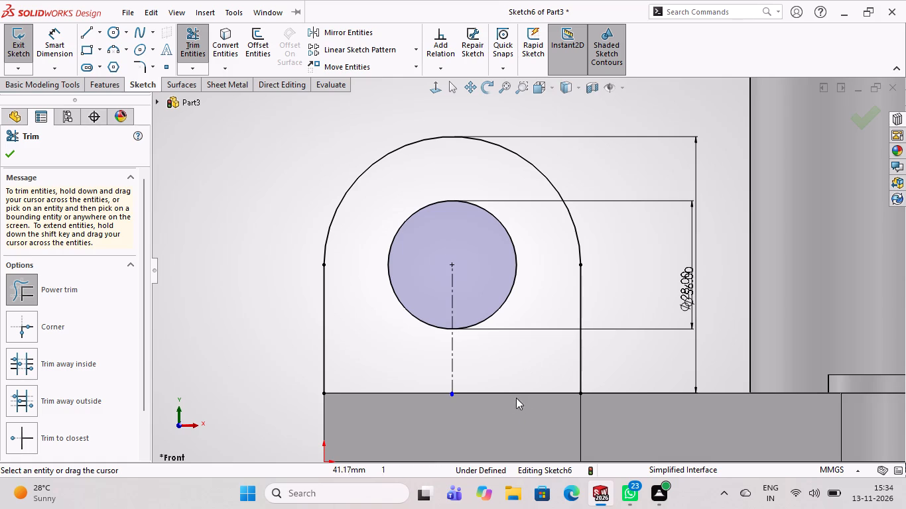
{"action": "left_click_drag", "start_coordinate": [521, 374], "coordinate": [420, 368]}
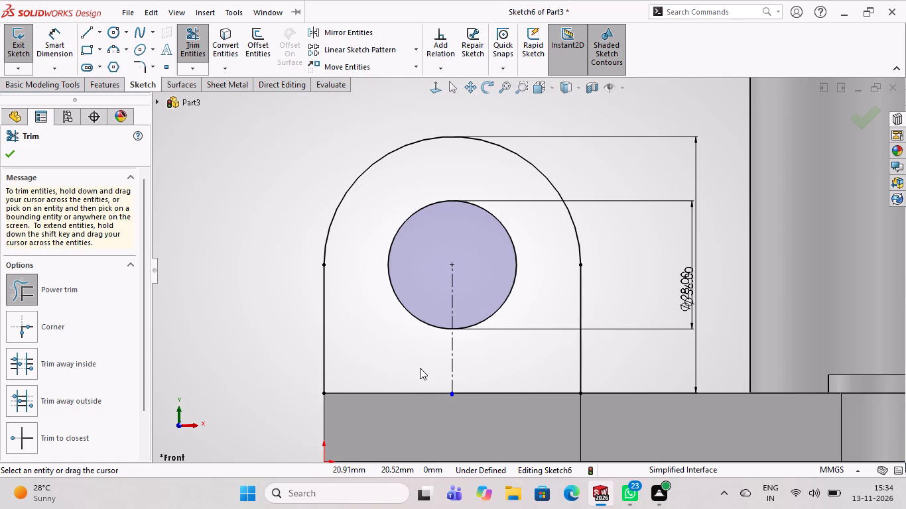
{"action": "left_click_drag", "start_coordinate": [420, 368], "coordinate": [423, 400]}
{"action": "key", "text": "Escape"}
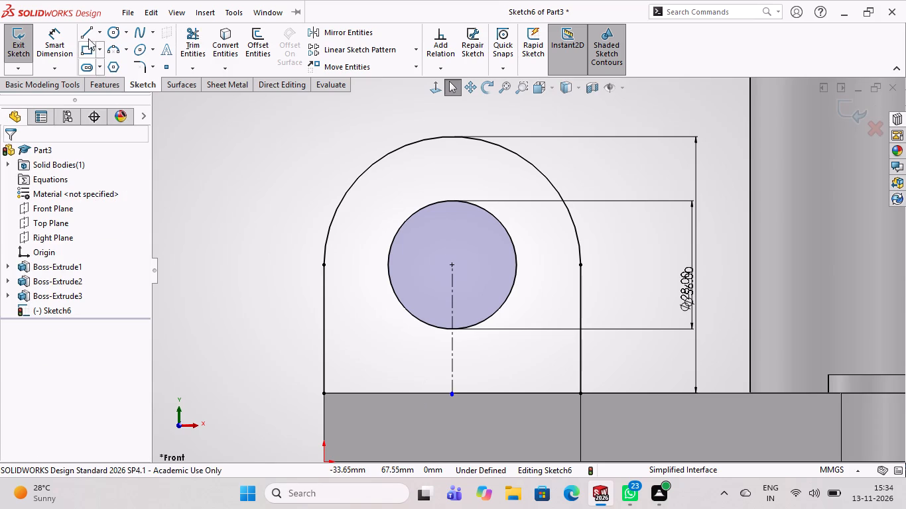
Close the arched profile with a horizontal line along the plate's top edge between the lower ends of the vertical lines.
{"action": "left_click", "coordinate": [89, 31]}
{"action": "left_click", "coordinate": [322, 393]}
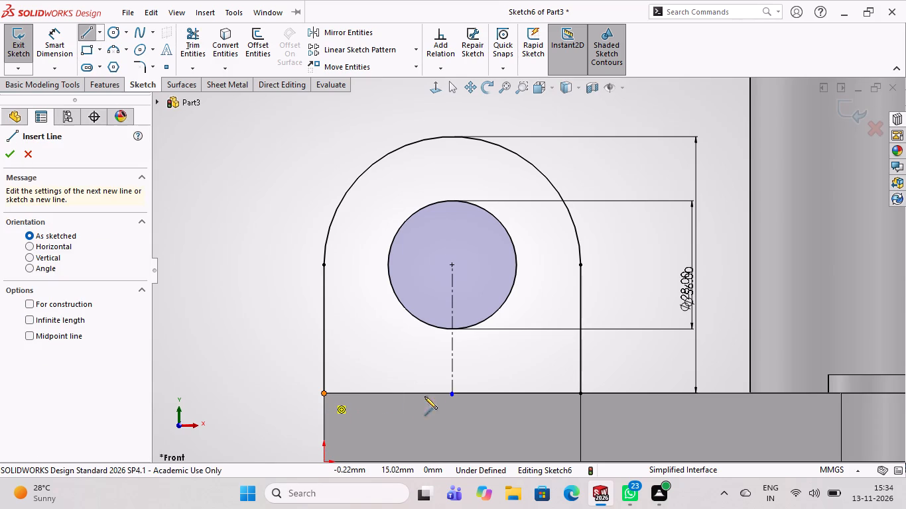
{"action": "left_click", "coordinate": [579, 392]}
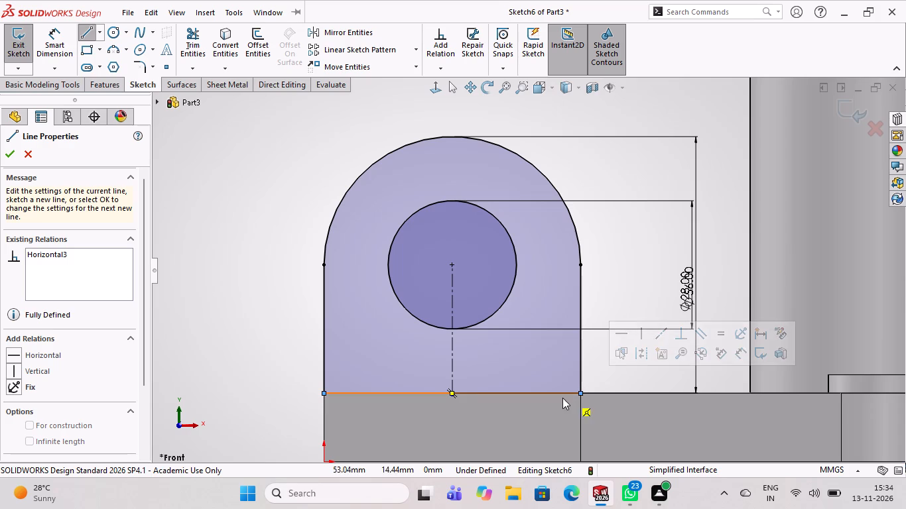
{"action": "key", "text": "Escape"}
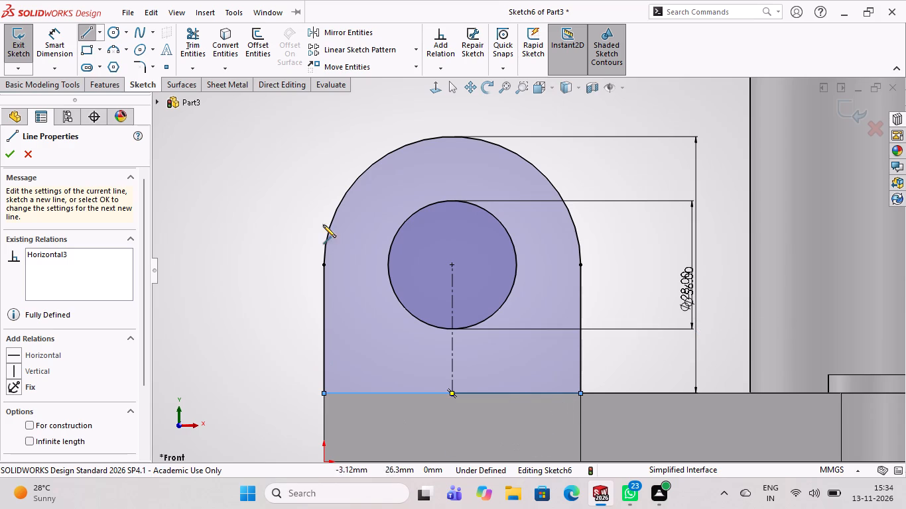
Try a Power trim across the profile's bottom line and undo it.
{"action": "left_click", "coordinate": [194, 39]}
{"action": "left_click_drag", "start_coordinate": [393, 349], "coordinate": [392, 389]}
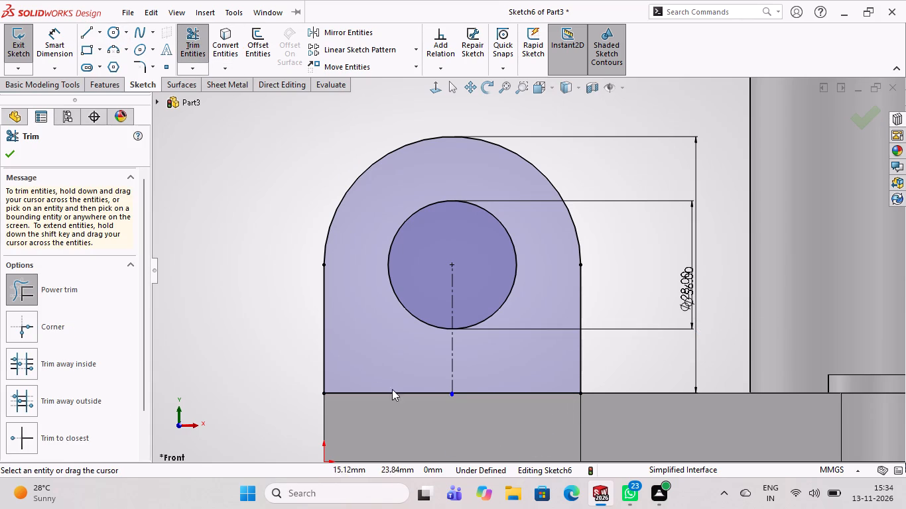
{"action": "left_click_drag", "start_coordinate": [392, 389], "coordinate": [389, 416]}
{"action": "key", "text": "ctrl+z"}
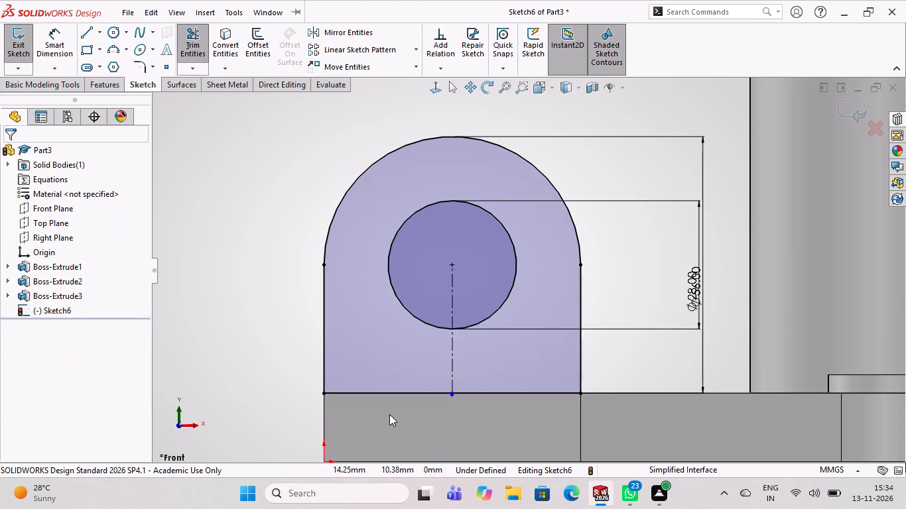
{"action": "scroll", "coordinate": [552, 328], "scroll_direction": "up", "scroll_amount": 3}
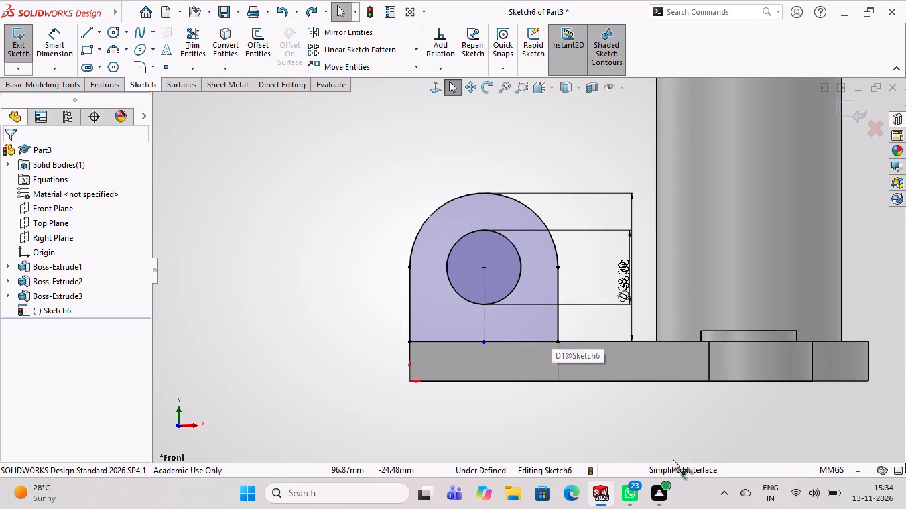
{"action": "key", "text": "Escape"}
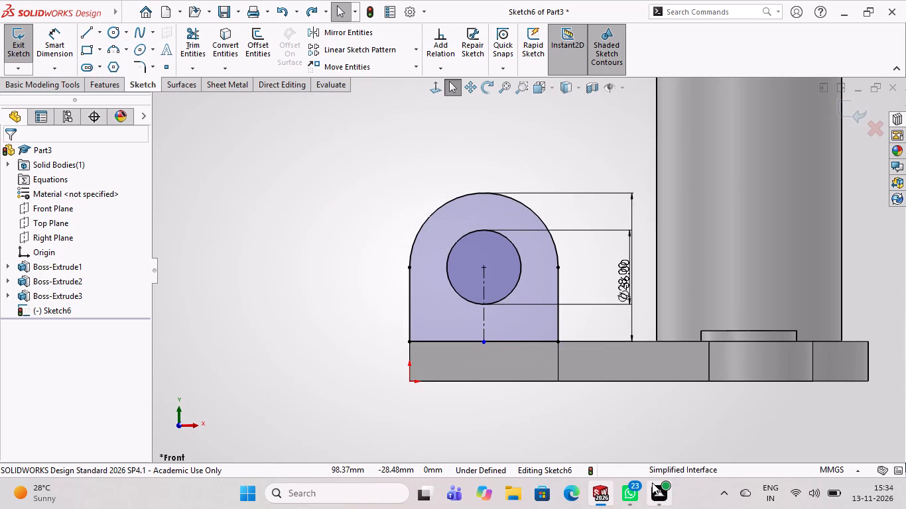
Extrude the arched profile with its hole as a 75 mm blind boss, reversed to run over the plate and merged with it.
{"action": "left_click", "coordinate": [22, 47]}
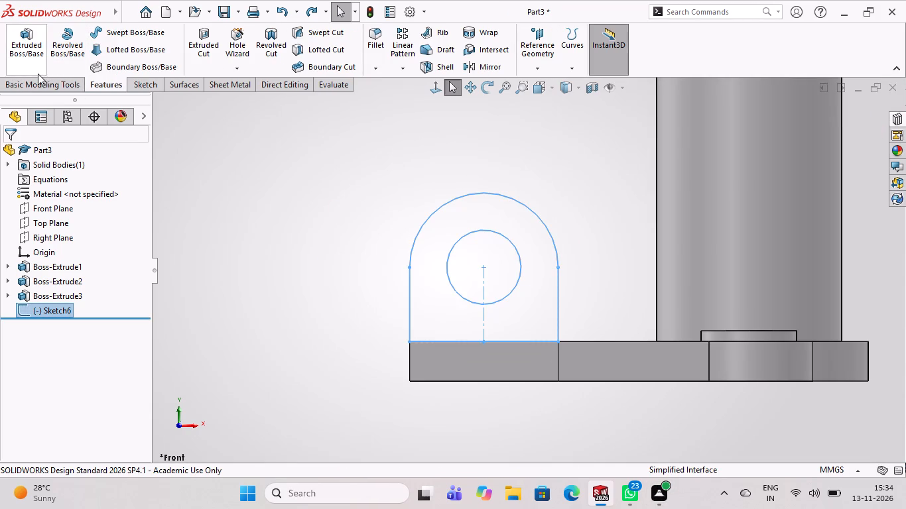
{"action": "left_click", "coordinate": [27, 36]}
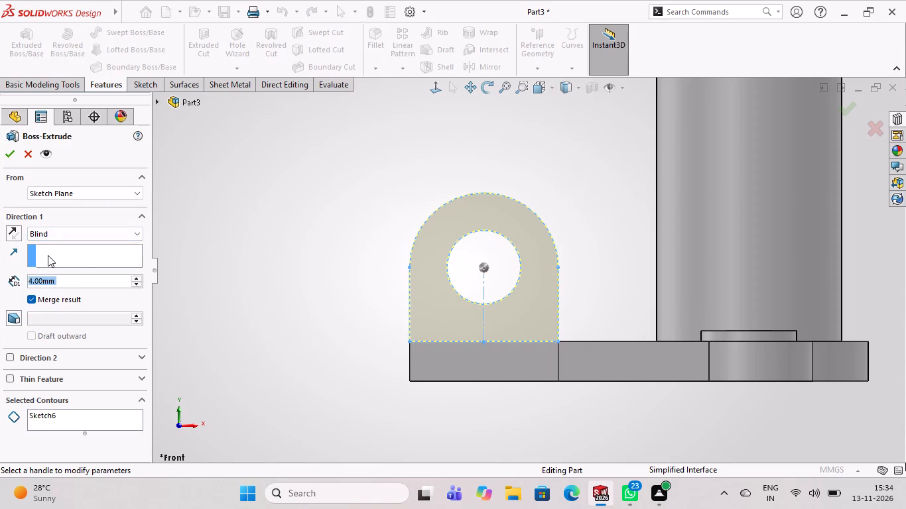
{"action": "middle_click_drag", "start_coordinate": [357, 327], "coordinate": [385, 356]}
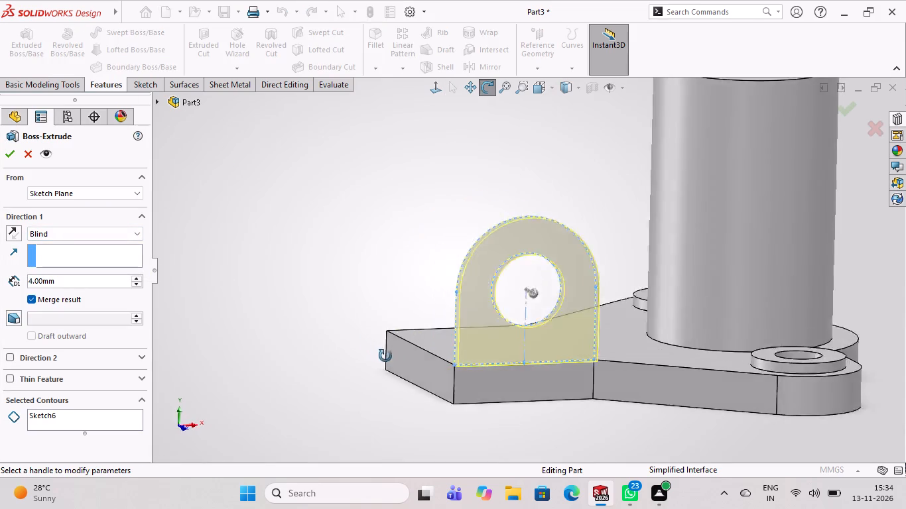
{"action": "middle_click_drag", "start_coordinate": [385, 356], "coordinate": [450, 380]}
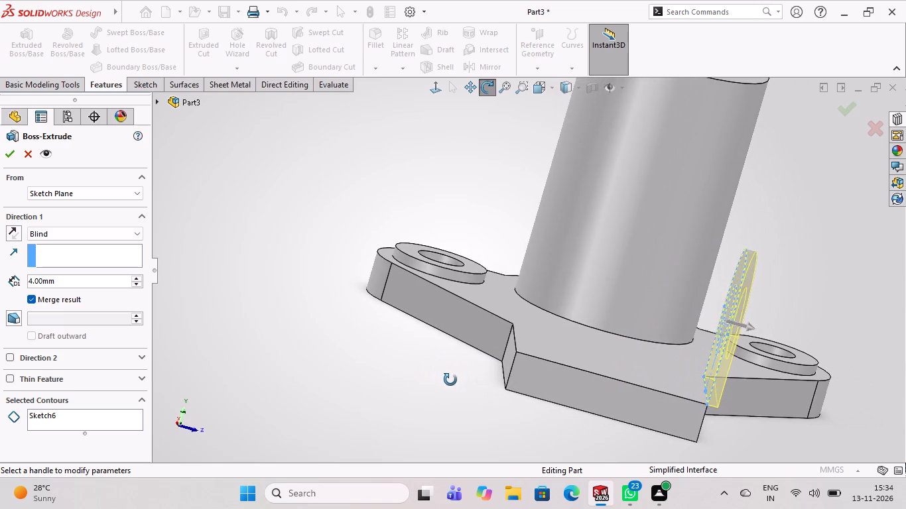
{"action": "middle_click_drag", "start_coordinate": [450, 380], "coordinate": [445, 384]}
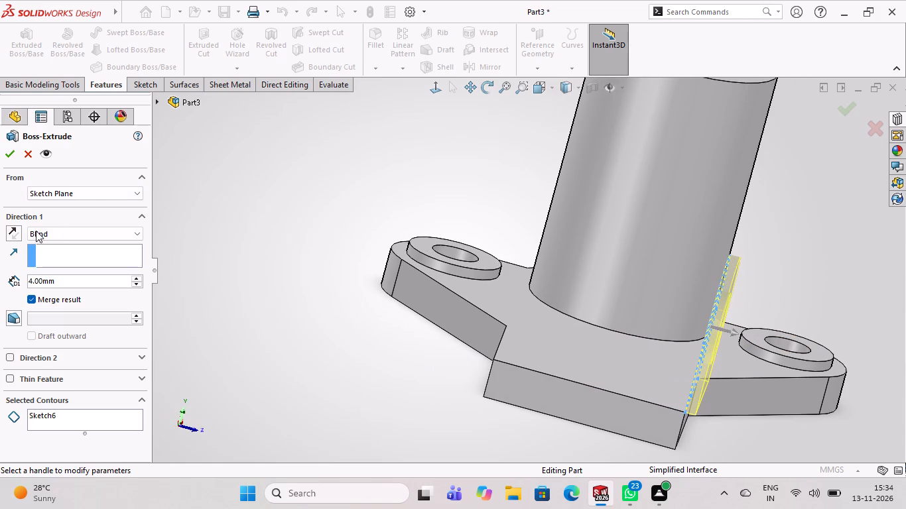
{"action": "left_click", "coordinate": [11, 229]}
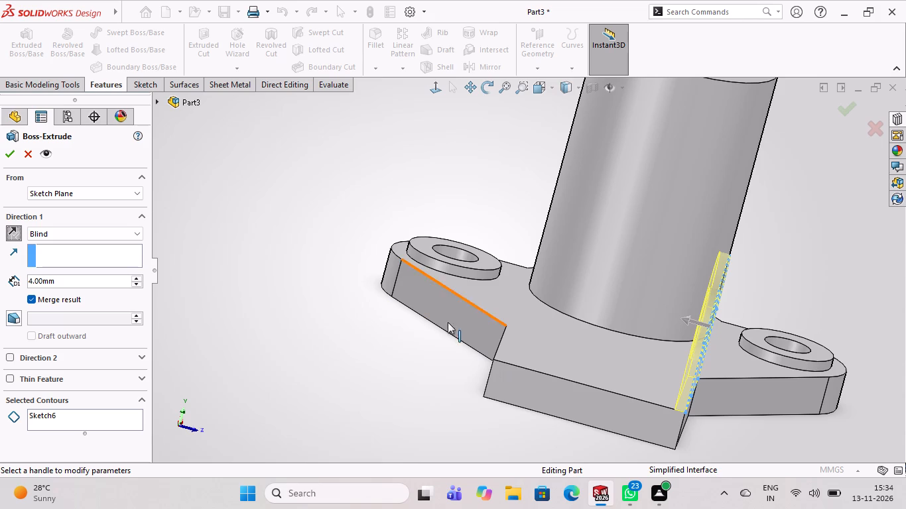
{"action": "left_click", "coordinate": [76, 321]}
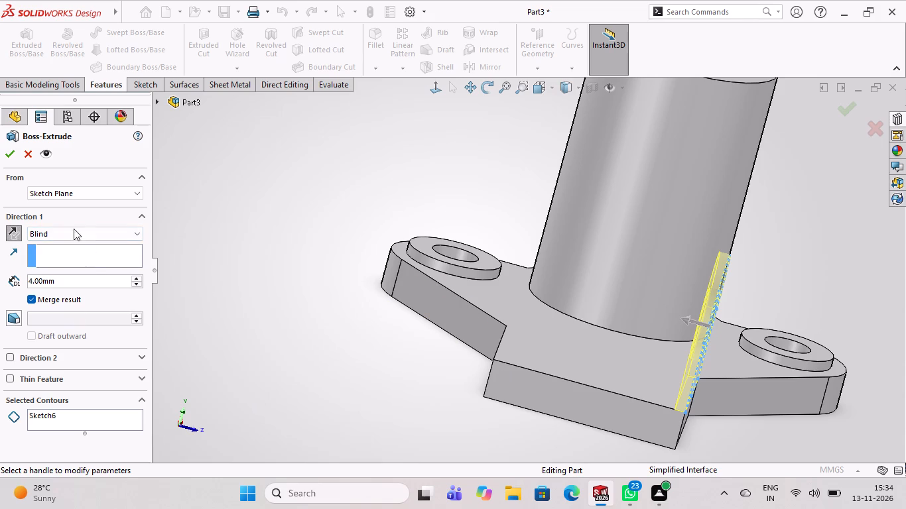
{"action": "left_click", "coordinate": [73, 252]}
{"action": "left_click", "coordinate": [73, 252]}
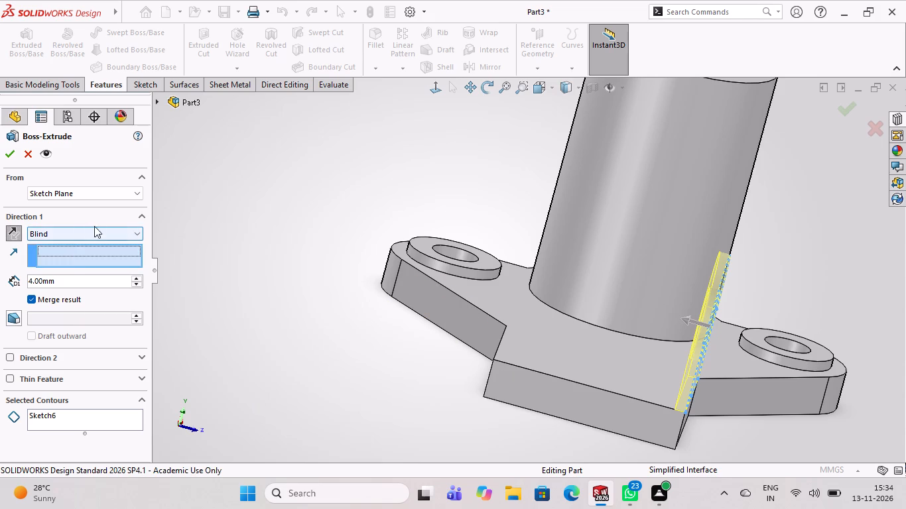
{"action": "left_click", "coordinate": [113, 323]}
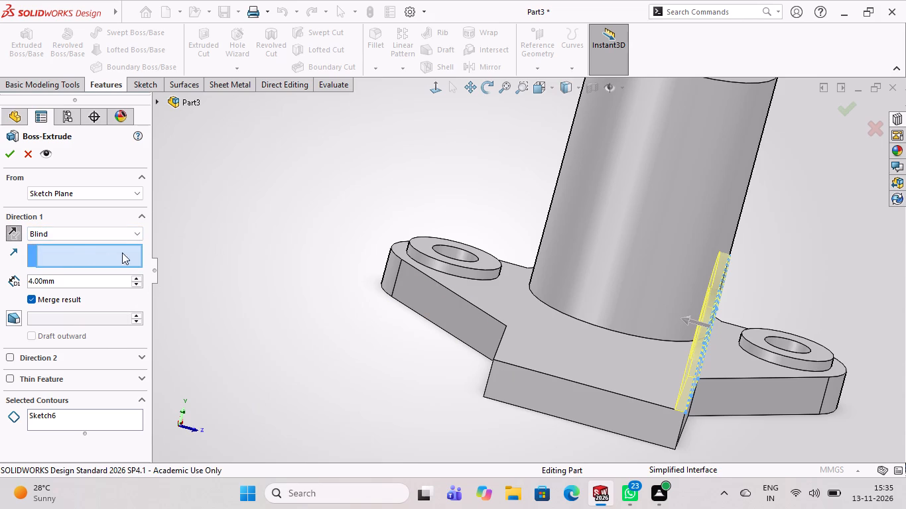
{"action": "left_click", "coordinate": [68, 253]}
{"action": "left_click", "coordinate": [68, 253]}
{"action": "left_click_drag", "start_coordinate": [66, 280], "coordinate": [1, 285]}
{"action": "type", "text": "75"}
{"action": "key", "text": "Return"}
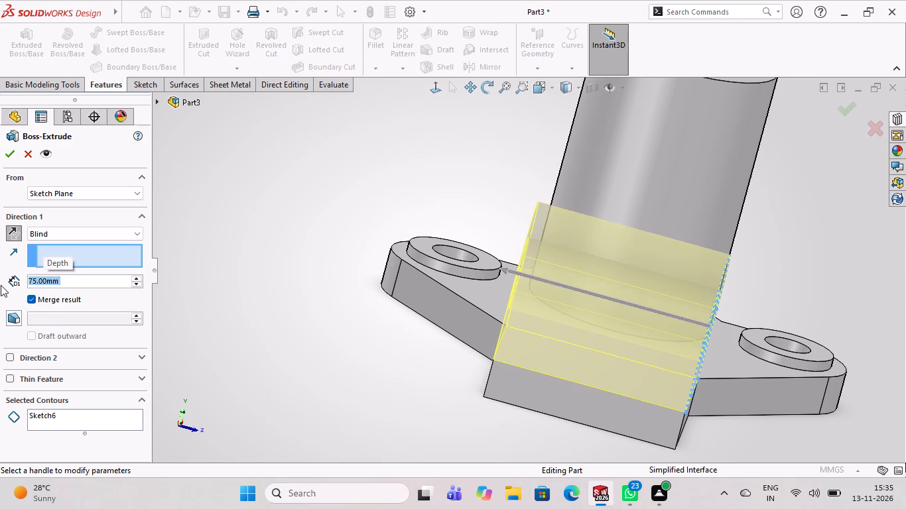
{"action": "left_click", "coordinate": [343, 359]}
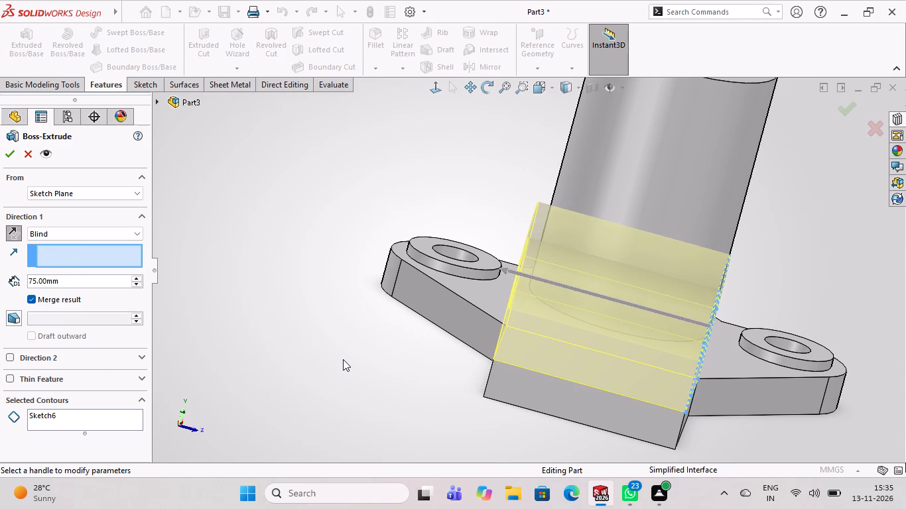
{"action": "key", "text": "Return"}
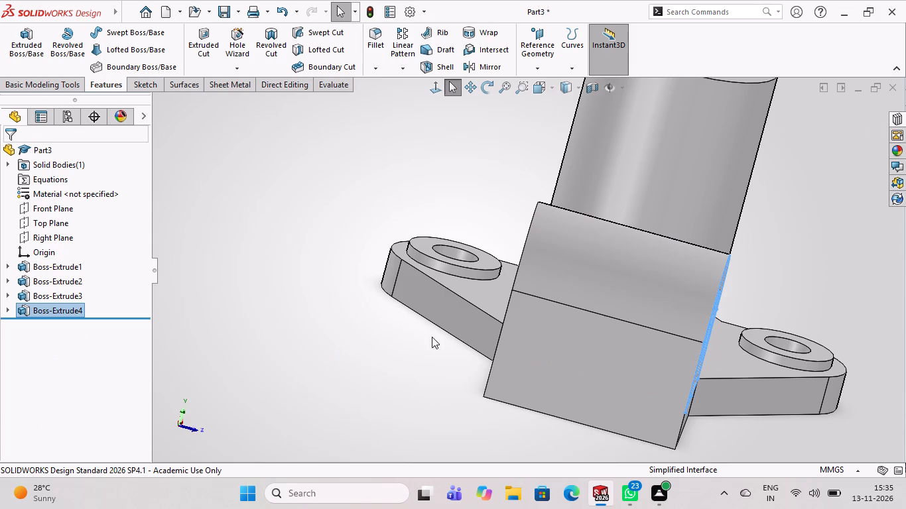
Examine the arched lug, its through hole, the tall cylindrical boss and the ring bosses from all sides.
{"action": "scroll", "coordinate": [564, 334], "scroll_direction": "up", "scroll_amount": 3}
{"action": "middle_click_drag", "start_coordinate": [650, 355], "coordinate": [606, 401]}
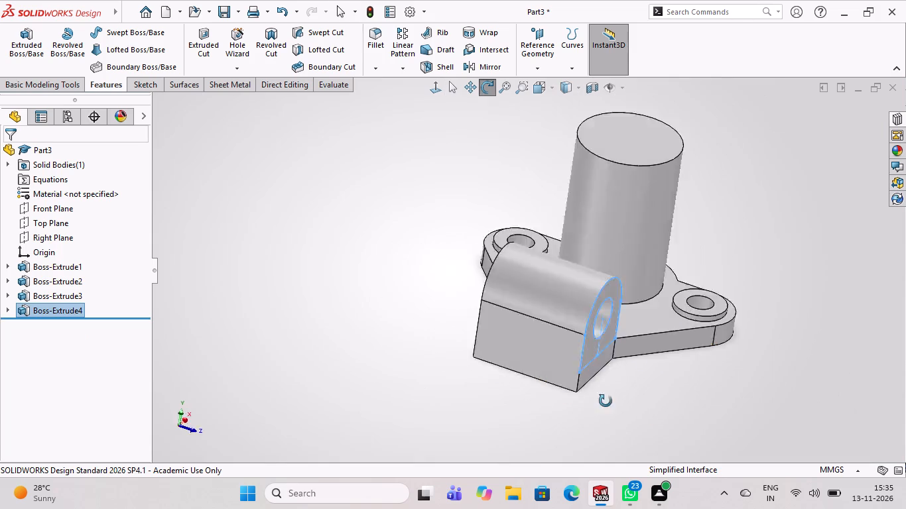
{"action": "middle_click_drag", "start_coordinate": [606, 401], "coordinate": [575, 365]}
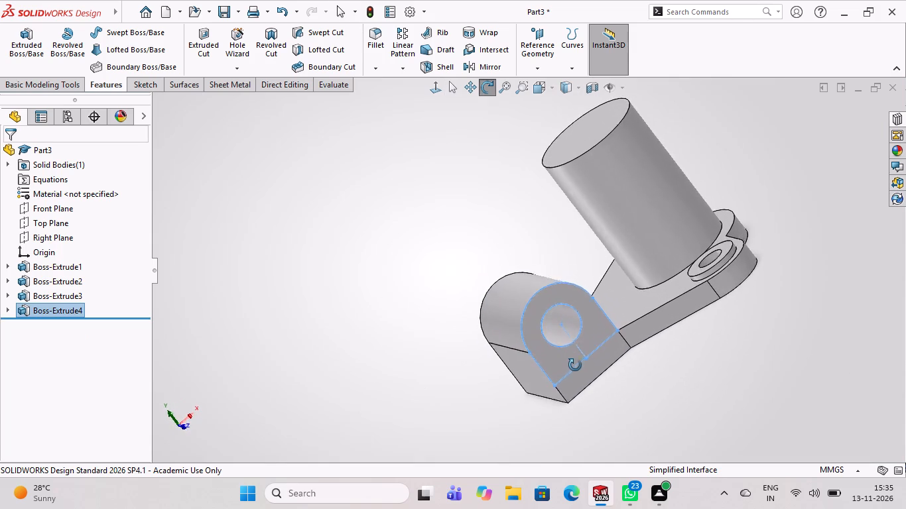
{"action": "middle_click_drag", "start_coordinate": [575, 365], "coordinate": [696, 291]}
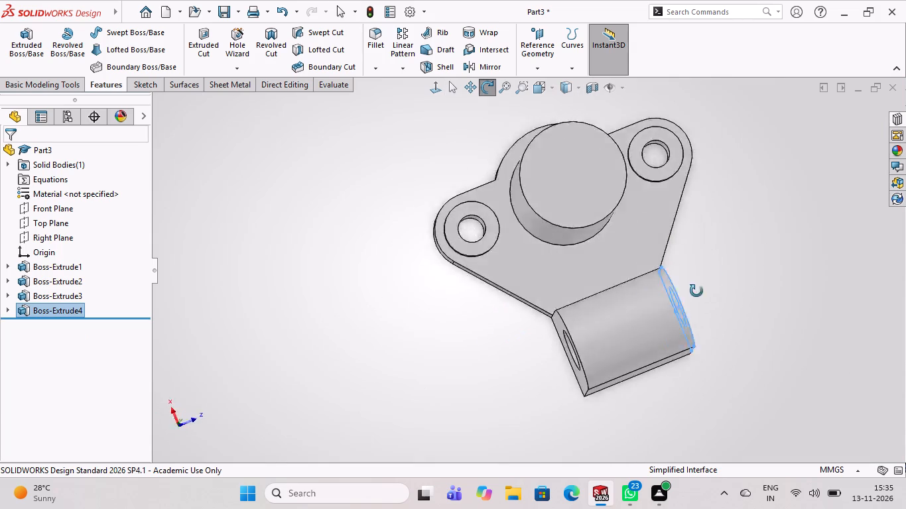
{"action": "middle_click_drag", "start_coordinate": [696, 291], "coordinate": [651, 57]}
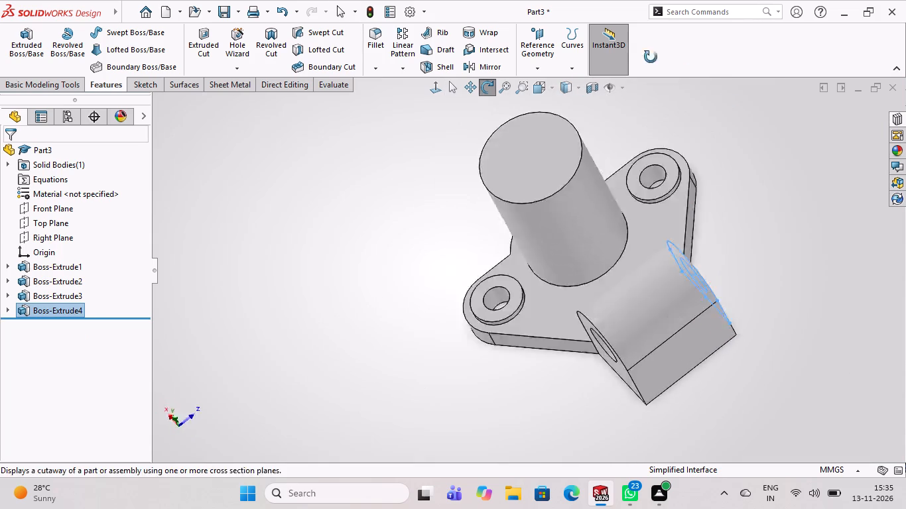
{"action": "middle_click_drag", "start_coordinate": [651, 57], "coordinate": [616, 74]}
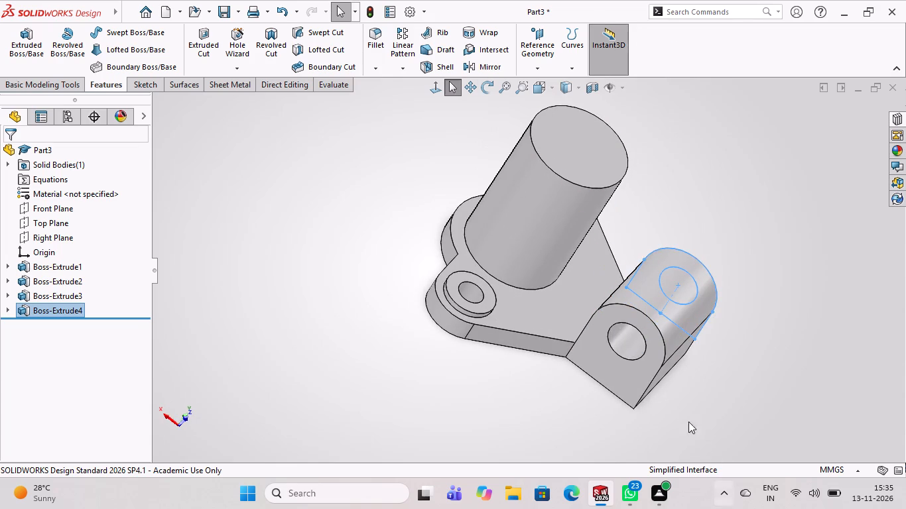
{"action": "middle_click_drag", "start_coordinate": [661, 390], "coordinate": [694, 321]}
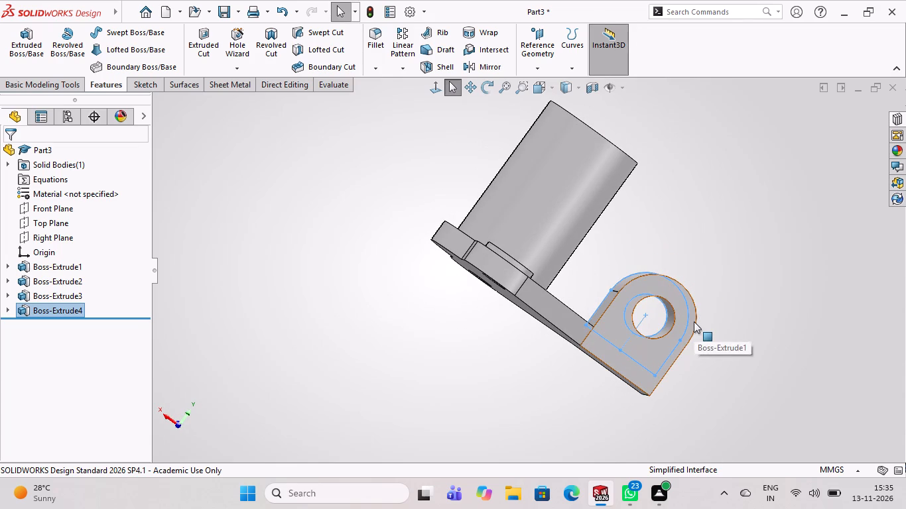
{"action": "middle_click_drag", "start_coordinate": [672, 352], "coordinate": [638, 365]}
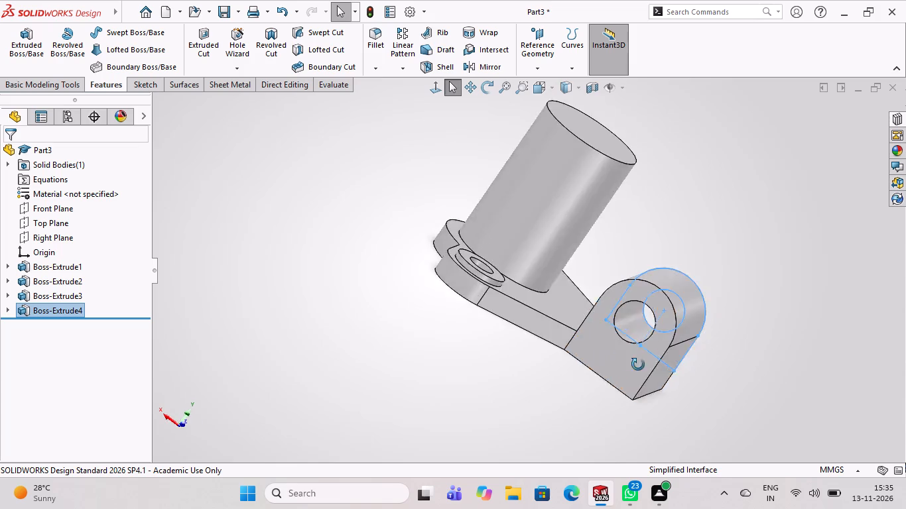
{"action": "middle_click_drag", "start_coordinate": [638, 365], "coordinate": [477, 345]}
{"action": "scroll", "coordinate": [622, 365], "scroll_direction": "up", "scroll_amount": 1}
{"action": "scroll", "coordinate": [740, 276], "scroll_direction": "down", "scroll_amount": 1}
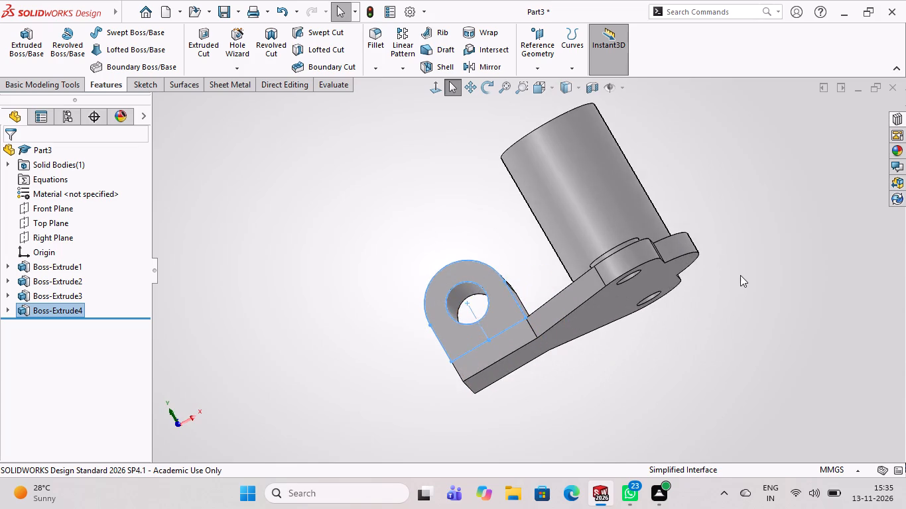
{"action": "middle_click_drag", "start_coordinate": [741, 275], "coordinate": [740, 349]}
{"action": "scroll", "coordinate": [740, 349], "scroll_direction": "down", "scroll_amount": 1}
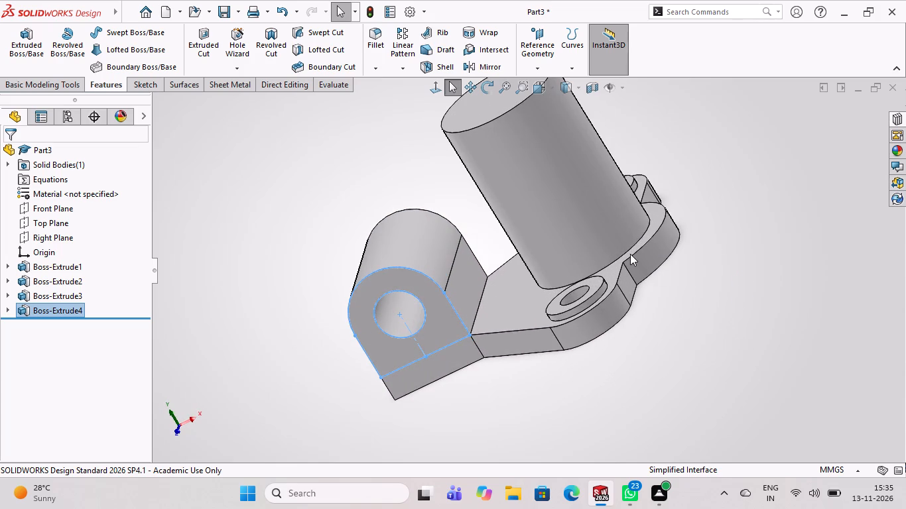
{"action": "scroll", "coordinate": [637, 256], "scroll_direction": "down", "scroll_amount": 1}
{"action": "scroll", "coordinate": [648, 266], "scroll_direction": "up", "scroll_amount": 3}
{"action": "middle_click_drag", "start_coordinate": [541, 134], "coordinate": [546, 123]}
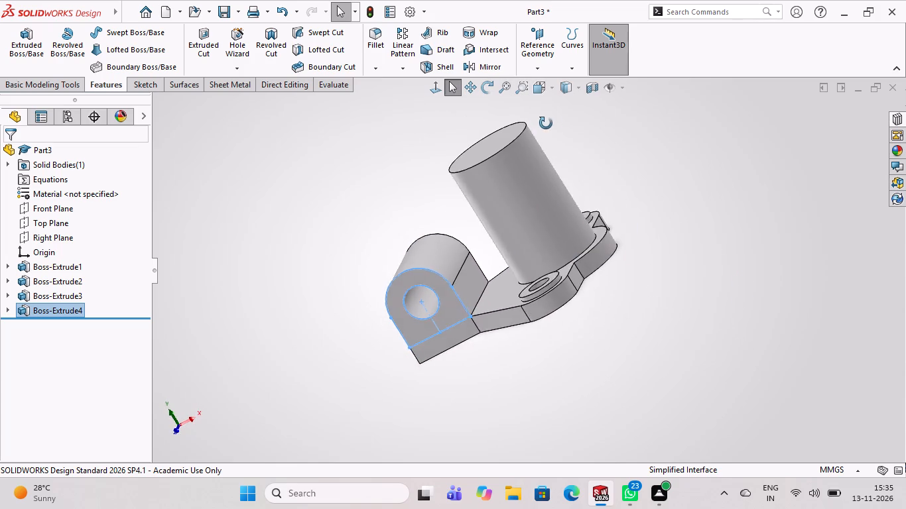
{"action": "middle_click_drag", "start_coordinate": [546, 123], "coordinate": [568, 89]}
{"action": "scroll", "coordinate": [578, 214], "scroll_direction": "down", "scroll_amount": 1}
{"action": "middle_click_drag", "start_coordinate": [578, 205], "coordinate": [578, 179]}
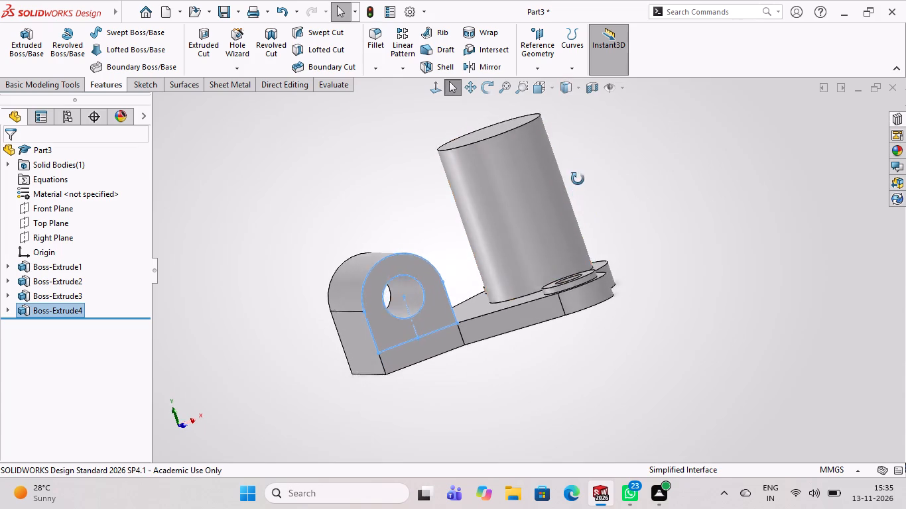
{"action": "middle_click_drag", "start_coordinate": [578, 179], "coordinate": [539, 337]}
{"action": "scroll", "coordinate": [539, 331], "scroll_direction": "up", "scroll_amount": 1}
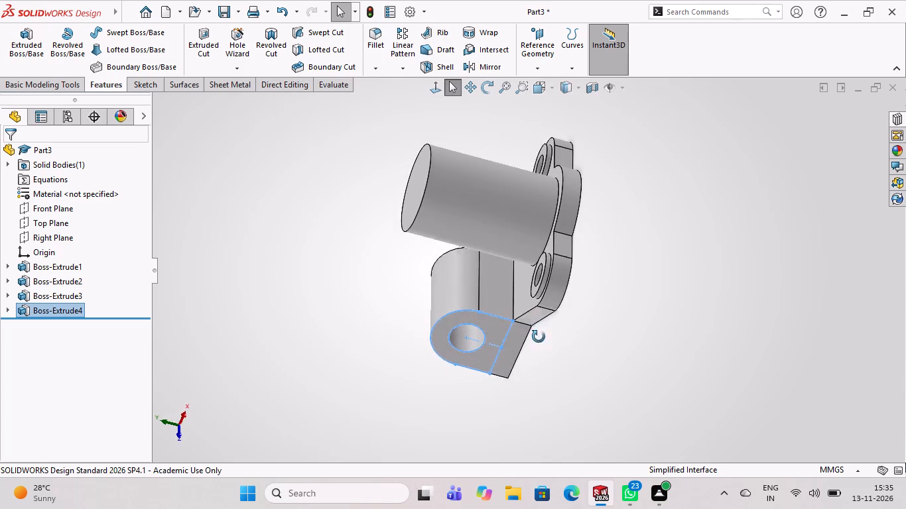
{"action": "middle_click_drag", "start_coordinate": [539, 337], "coordinate": [668, 182]}
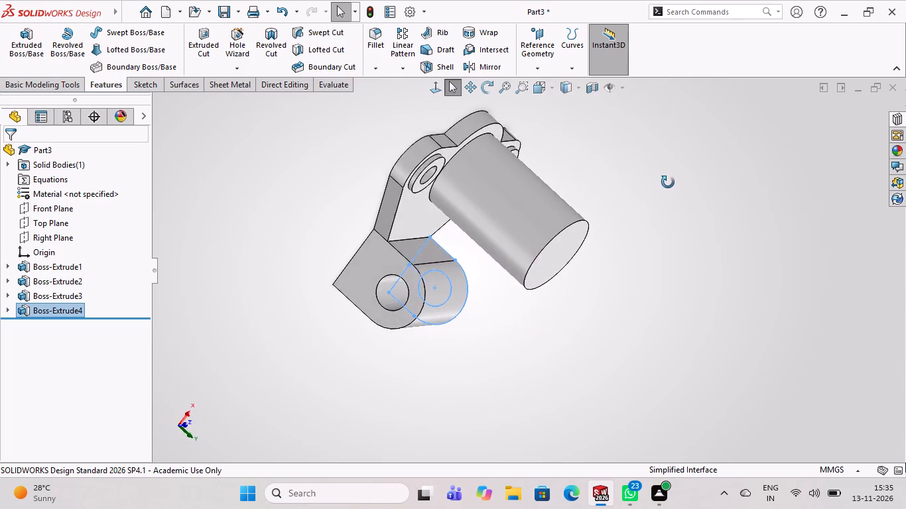
{"action": "middle_click_drag", "start_coordinate": [668, 182], "coordinate": [643, 7]}
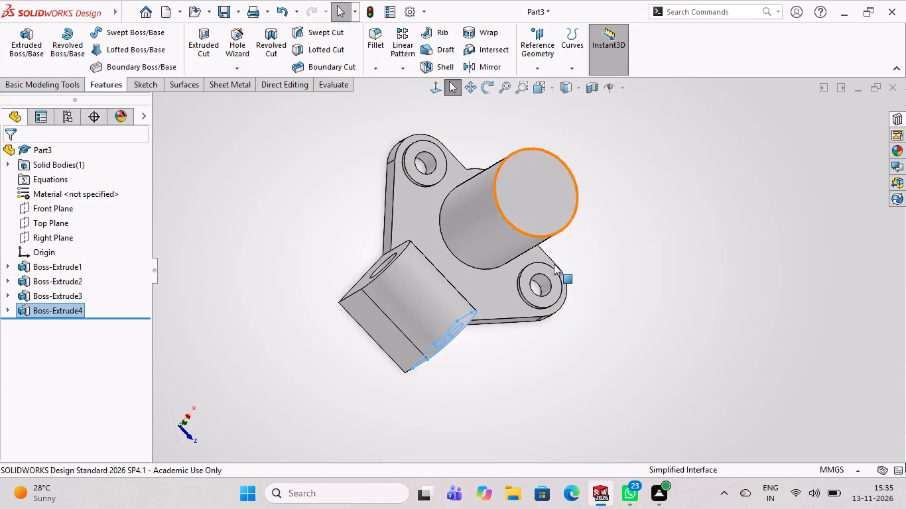
{"action": "middle_click_drag", "start_coordinate": [598, 292], "coordinate": [574, 180]}
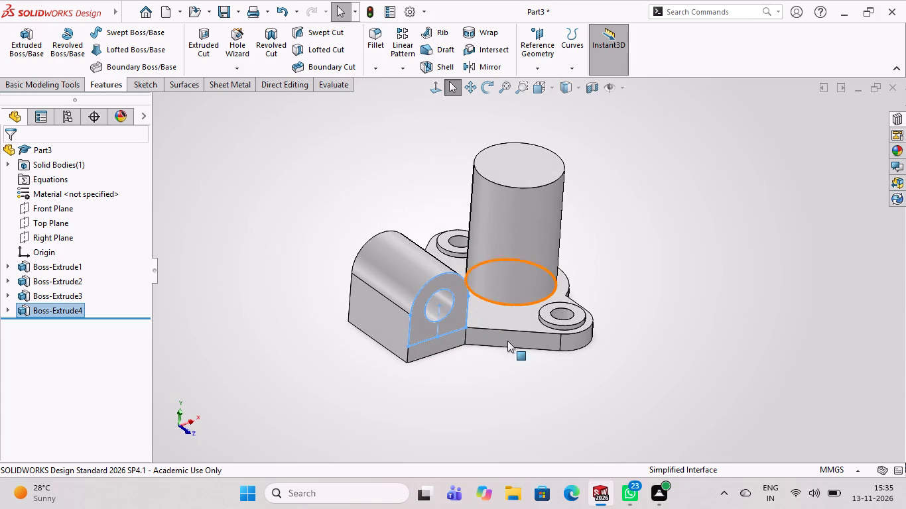
{"action": "middle_click_drag", "start_coordinate": [457, 370], "coordinate": [417, 339]}
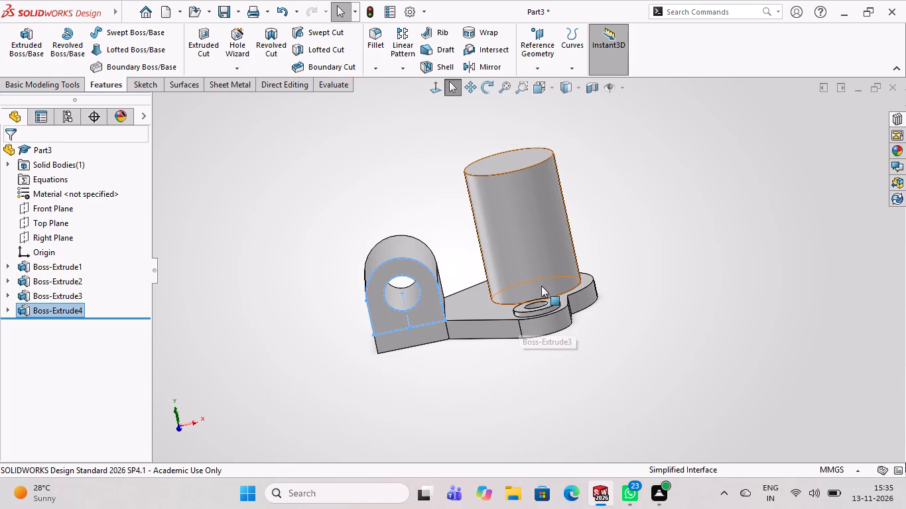
Examine the lug, cylindrical boss and plate in isometric, front, left-side and rear corner views.
{"action": "left_click", "coordinate": [538, 87]}
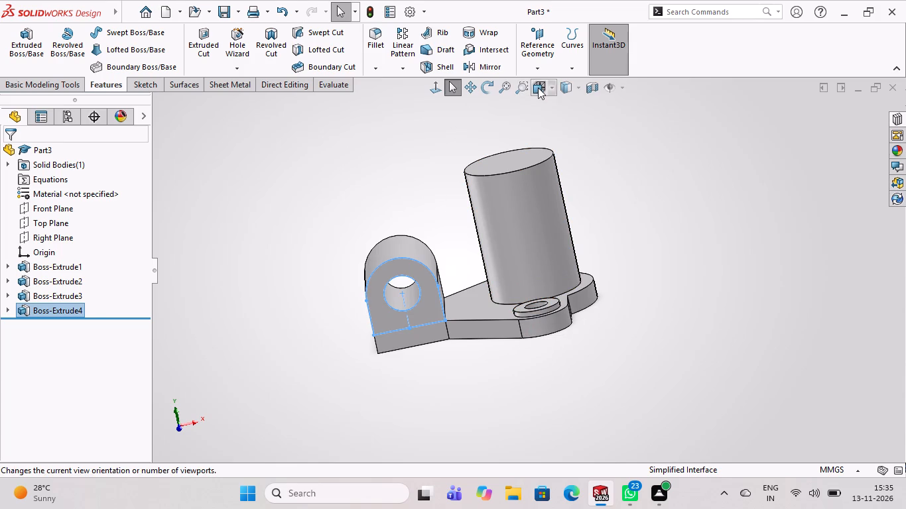
{"action": "left_click", "coordinate": [451, 252]}
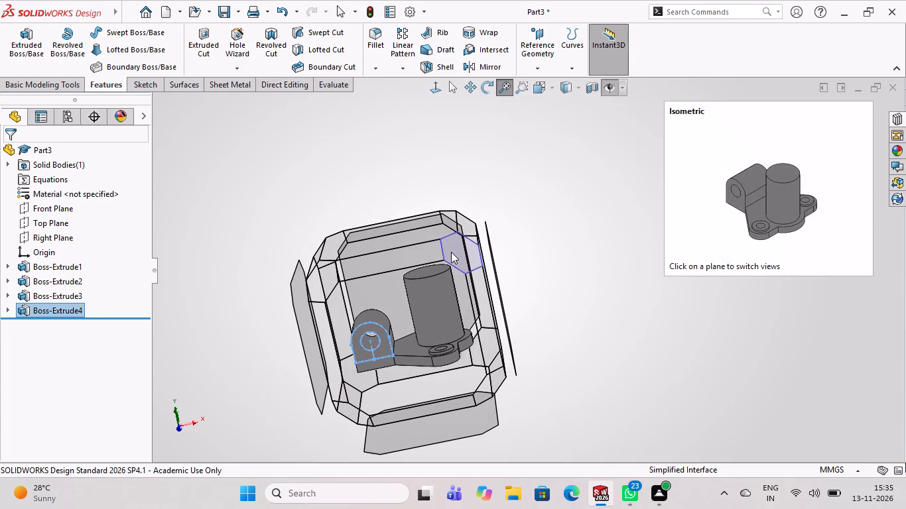
{"action": "left_click", "coordinate": [536, 86]}
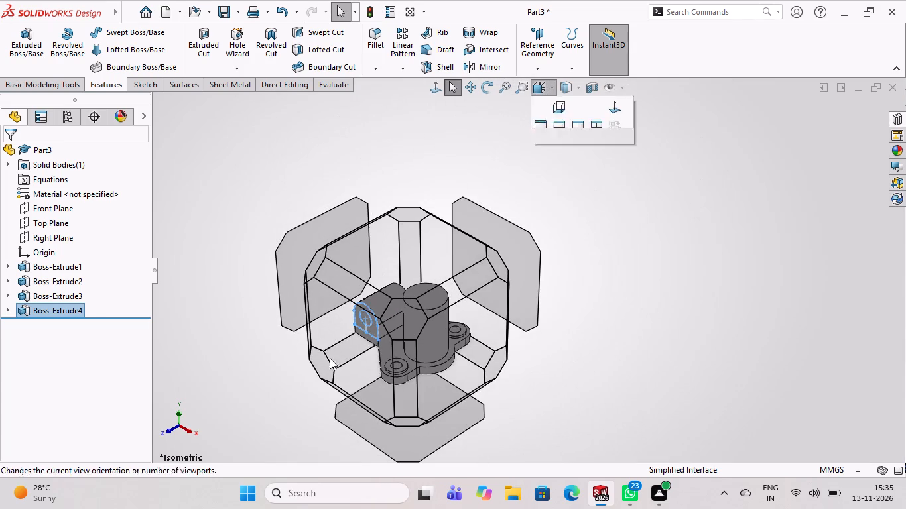
{"action": "left_click", "coordinate": [330, 349]}
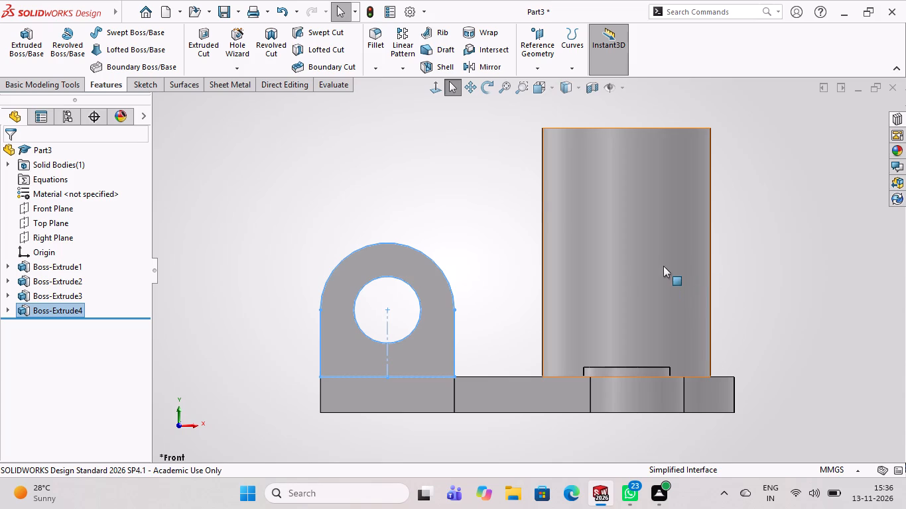
{"action": "left_click", "coordinate": [535, 91]}
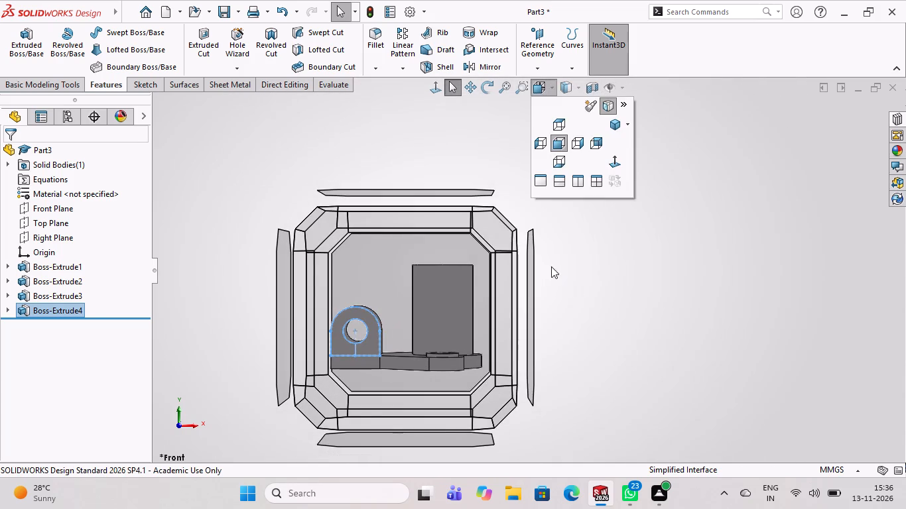
{"action": "middle_click_drag", "start_coordinate": [566, 257], "coordinate": [533, 316]}
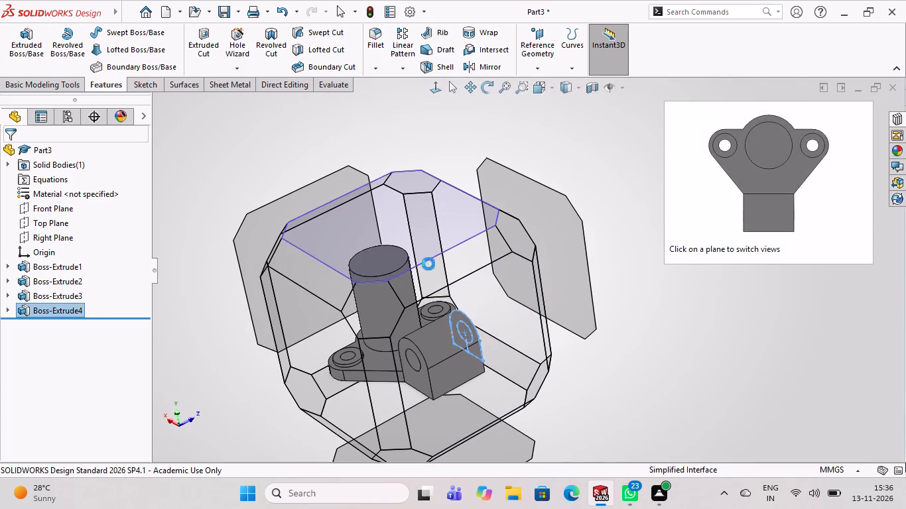
{"action": "left_click", "coordinate": [491, 331]}
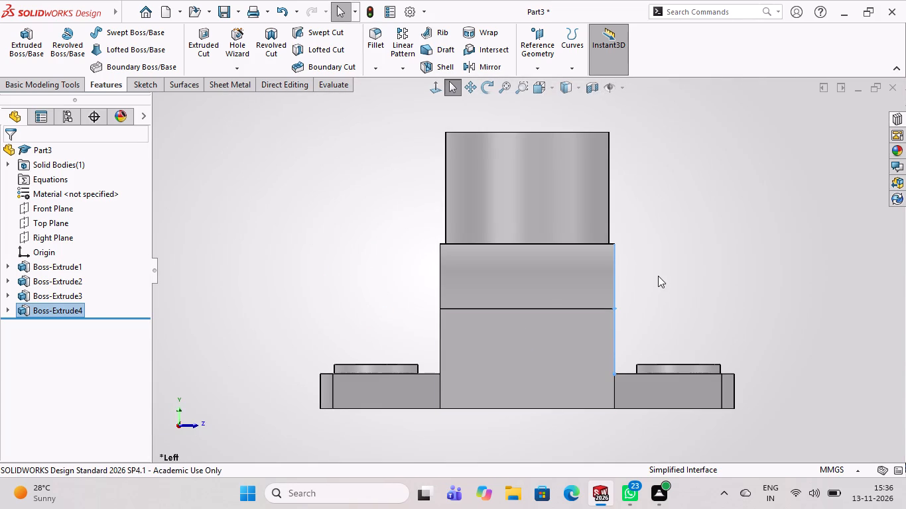
{"action": "middle_click_drag", "start_coordinate": [605, 244], "coordinate": [680, 274]}
{"action": "left_click", "coordinate": [538, 92]}
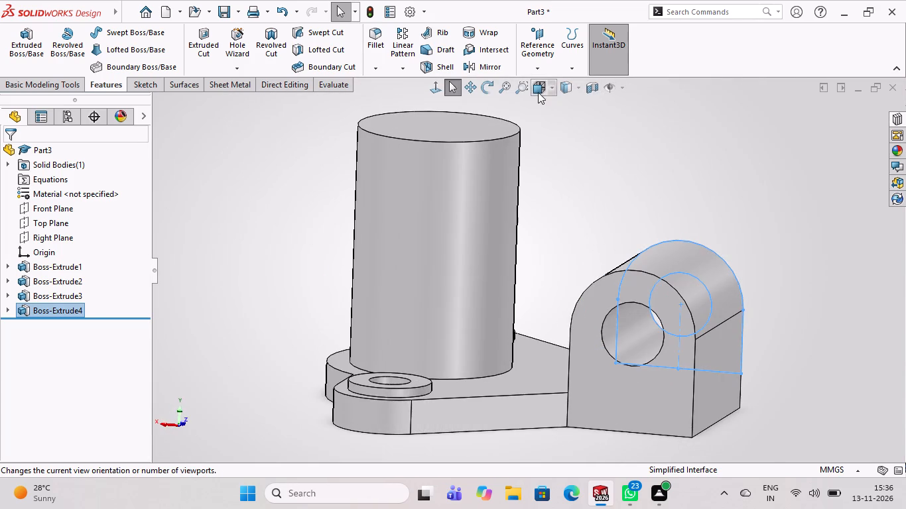
{"action": "left_click", "coordinate": [304, 254]}
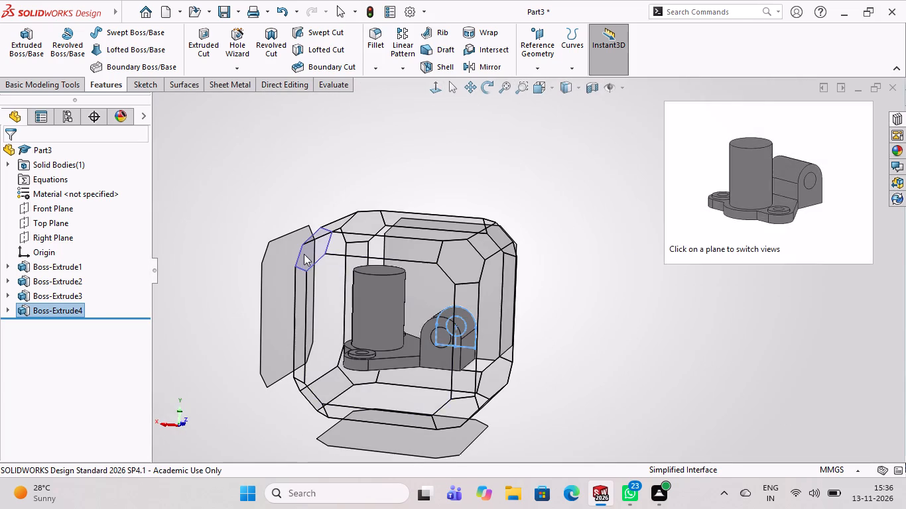
{"action": "scroll", "coordinate": [567, 387], "scroll_direction": "up", "scroll_amount": 2}
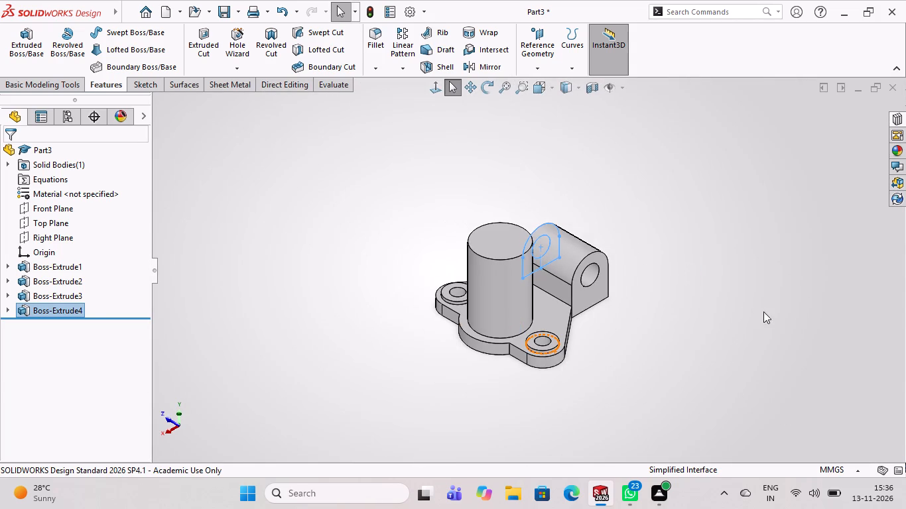
{"action": "left_click", "coordinate": [743, 315]}
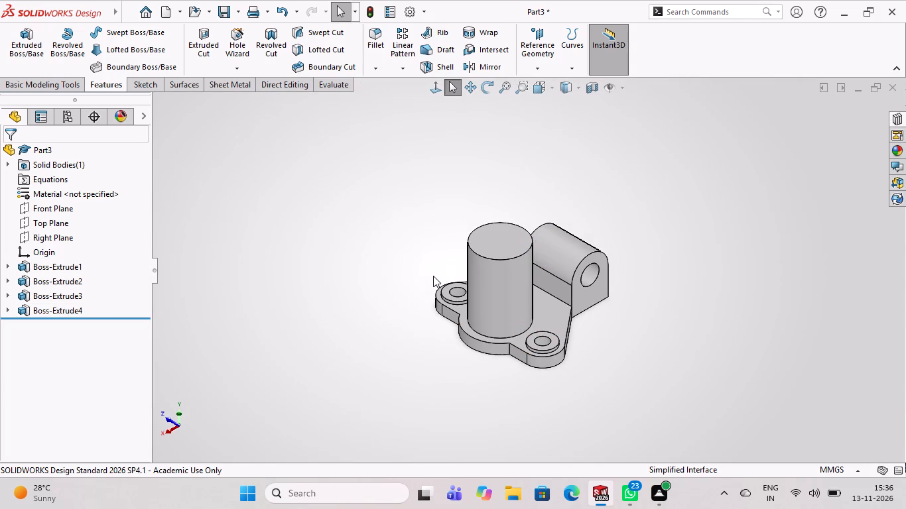
{"action": "middle_click_drag", "start_coordinate": [592, 361], "coordinate": [556, 378]}
{"action": "scroll", "coordinate": [556, 378], "scroll_direction": "down", "scroll_amount": 1}
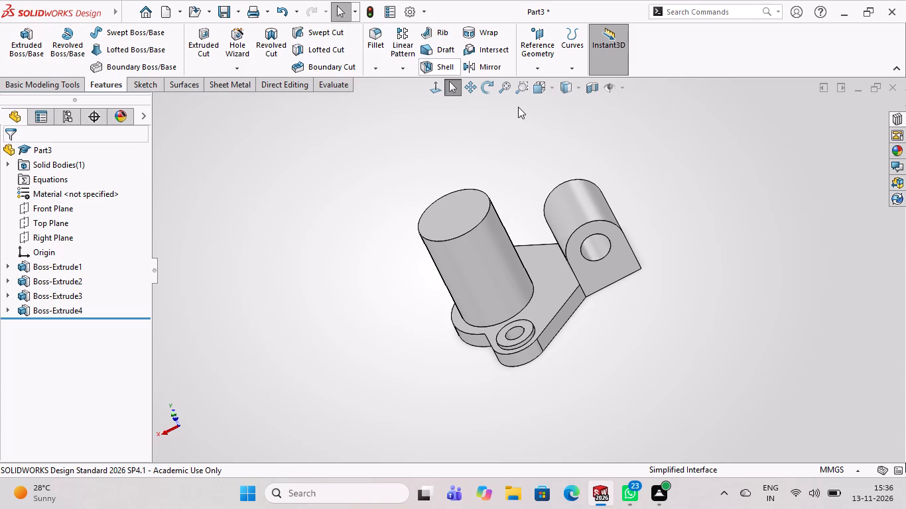
Examine the part along the boss axis from tilted views and in the back view, including the lug's hole and arch.
{"action": "key", "text": "space"}
{"action": "left_click", "coordinate": [440, 224]}
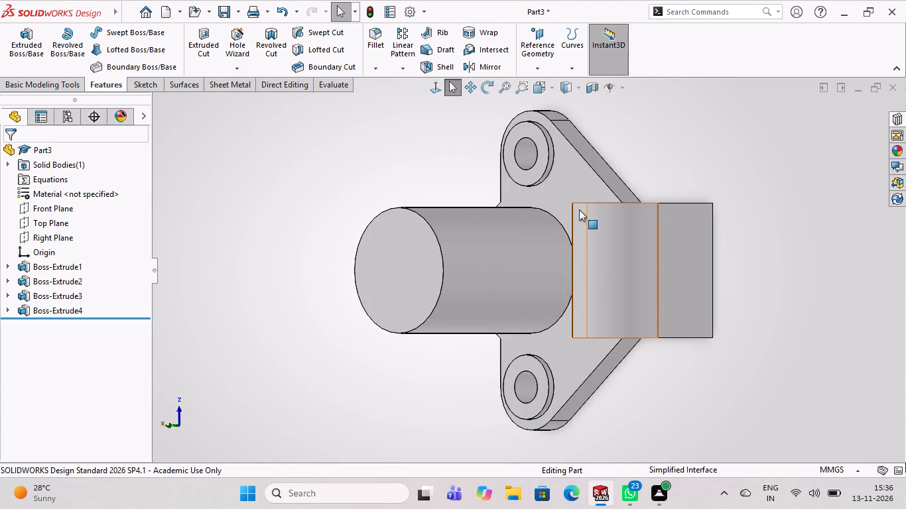
{"action": "key", "text": "space"}
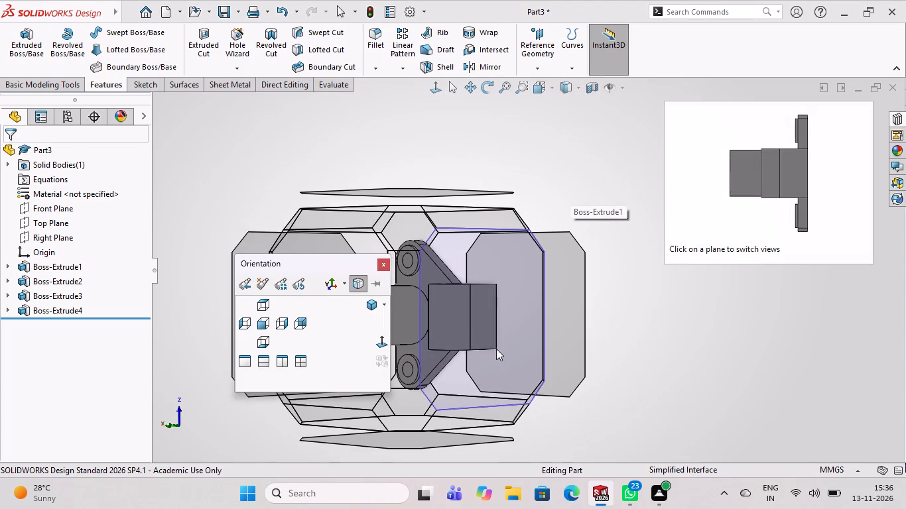
{"action": "left_click", "coordinate": [407, 402]}
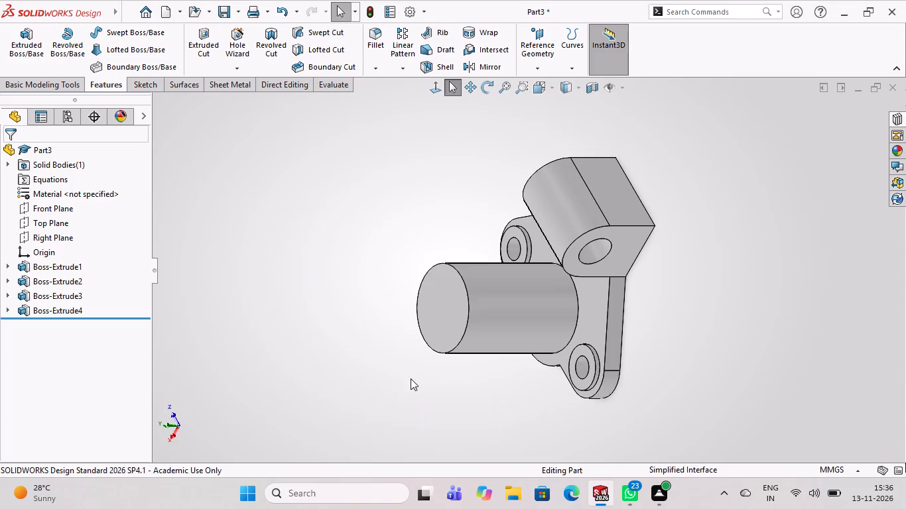
{"action": "key", "text": "space"}
{"action": "left_click", "coordinate": [486, 279]}
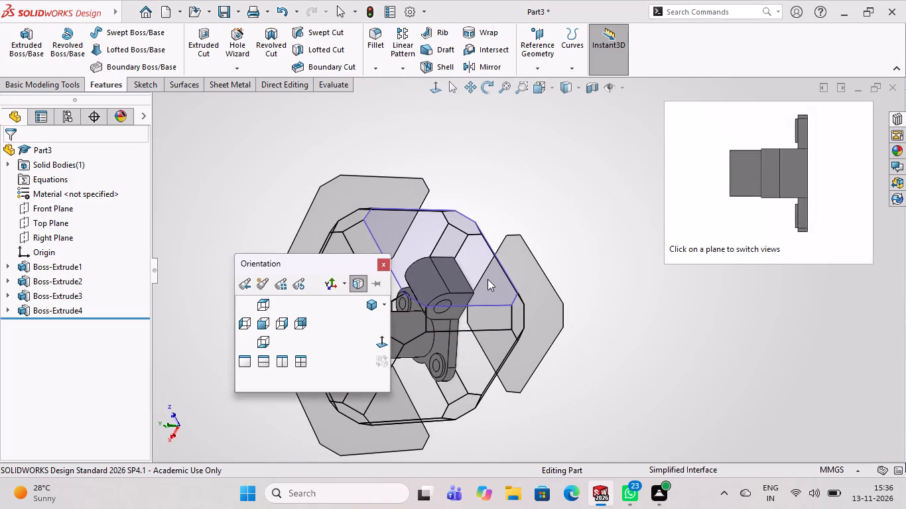
{"action": "key", "text": "space"}
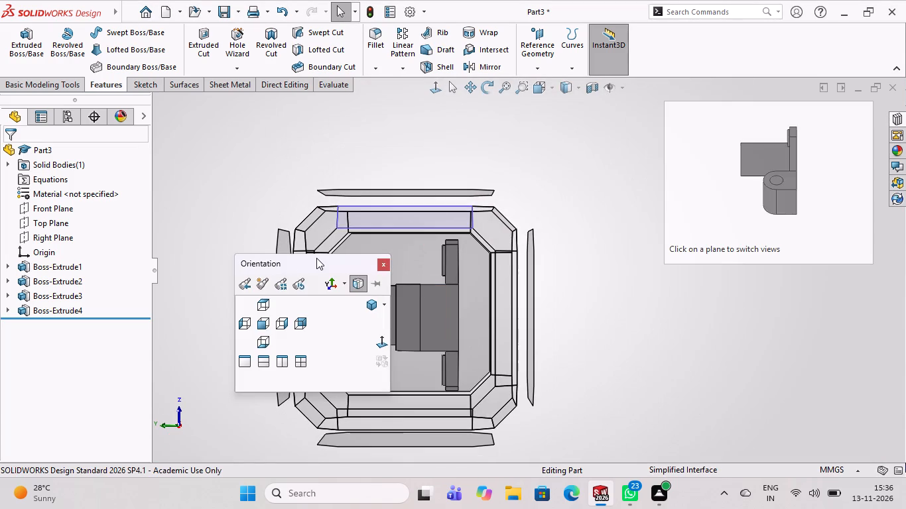
{"action": "left_click", "coordinate": [297, 325]}
{"action": "scroll", "coordinate": [601, 343], "scroll_direction": "down", "scroll_amount": 2}
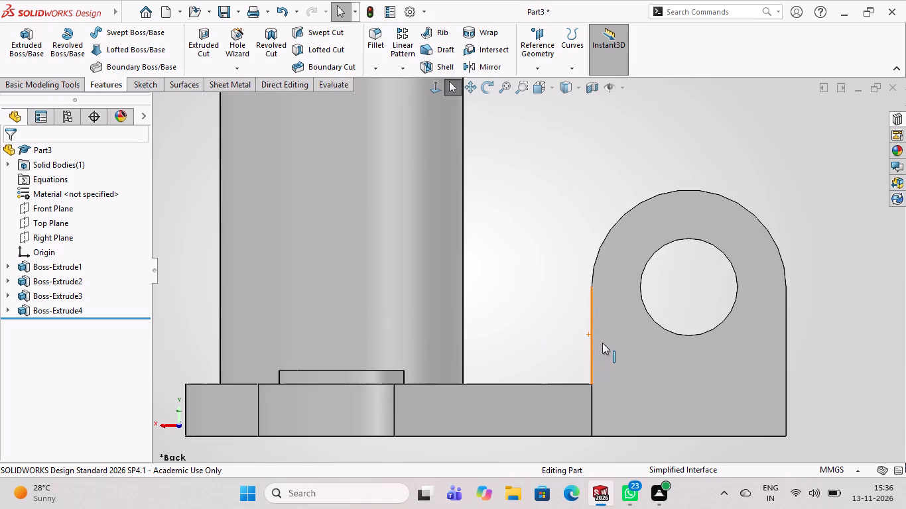
{"action": "scroll", "coordinate": [604, 343], "scroll_direction": "up", "scroll_amount": 4}
{"action": "scroll", "coordinate": [590, 253], "scroll_direction": "up", "scroll_amount": 2}
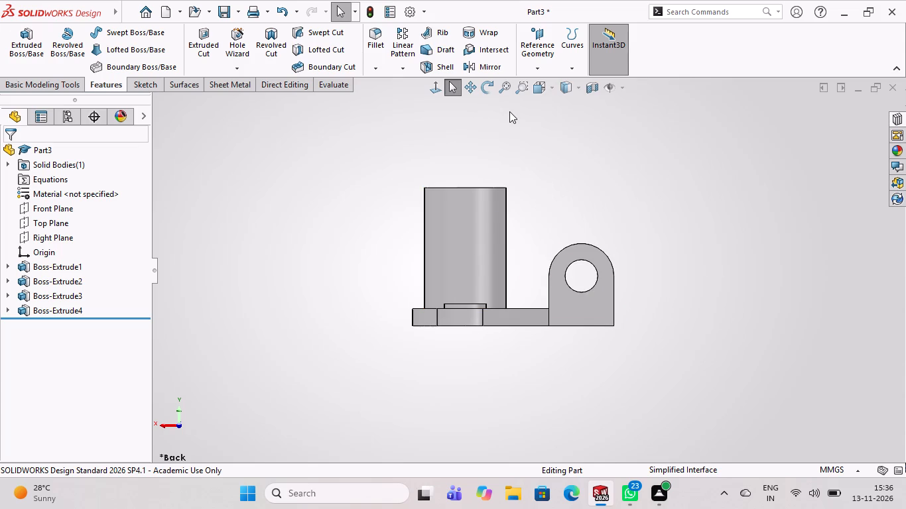
Examine the plate's underside outline and its two through holes in the bottom view.
{"action": "key", "text": "space"}
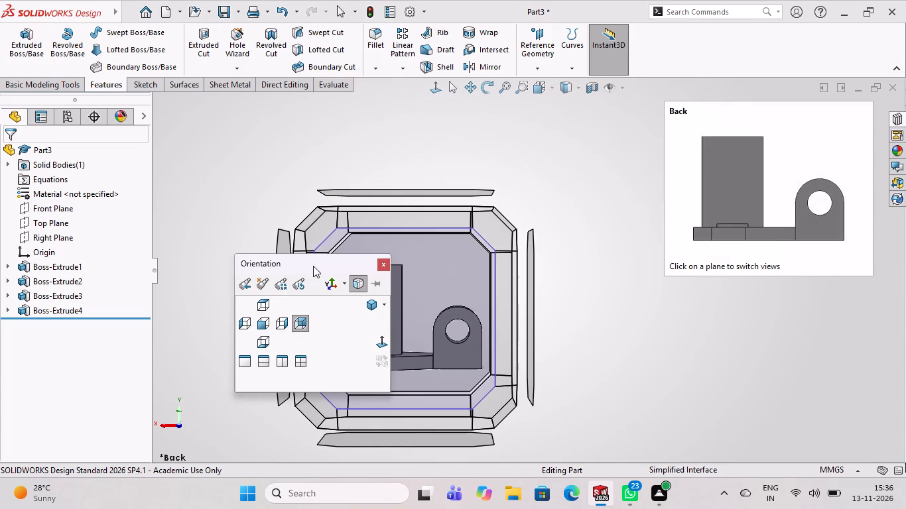
{"action": "left_click_drag", "start_coordinate": [313, 266], "coordinate": [727, 102]}
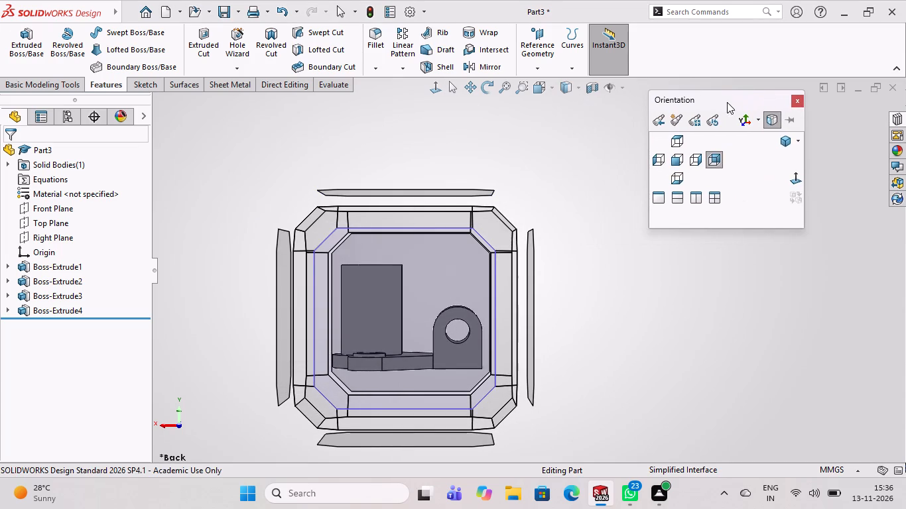
{"action": "left_click", "coordinate": [677, 179]}
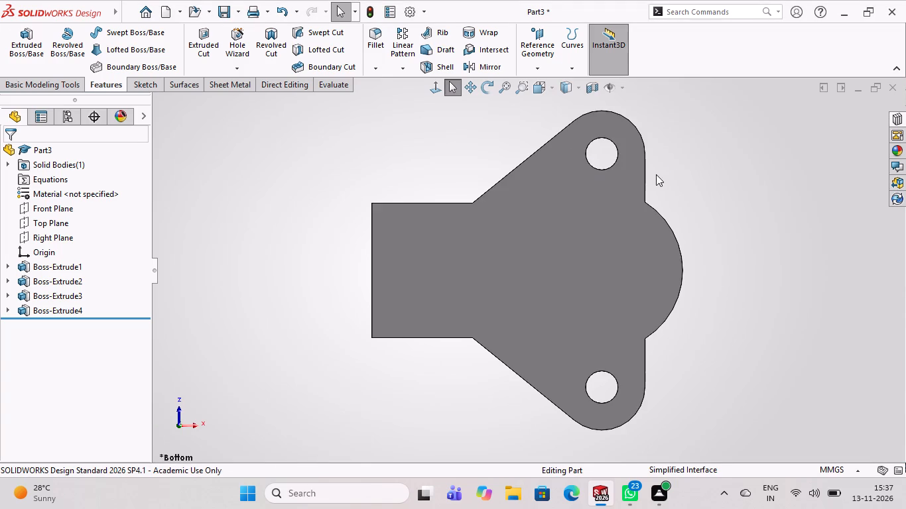
{"action": "left_click", "coordinate": [568, 90]}
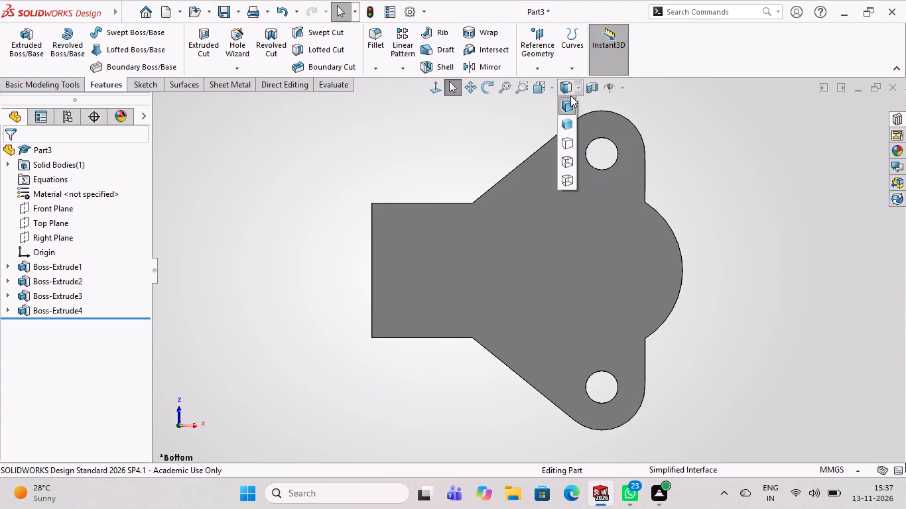
{"action": "left_click", "coordinate": [570, 95]}
{"action": "left_click", "coordinate": [545, 91]}
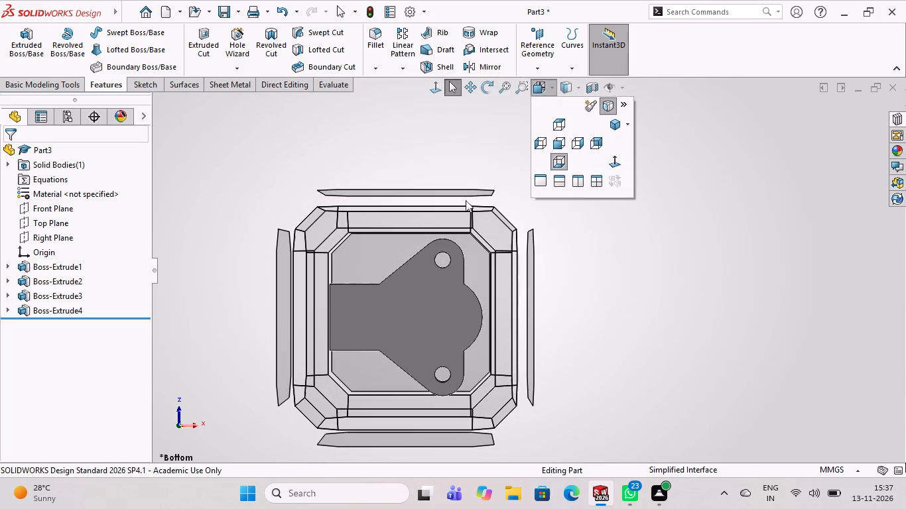
{"action": "left_click", "coordinate": [422, 189]}
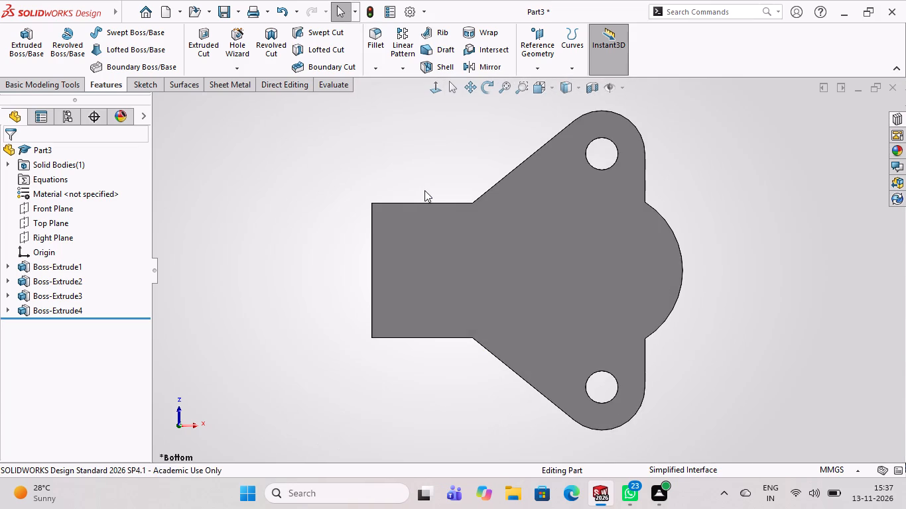
{"action": "left_click", "coordinate": [539, 88]}
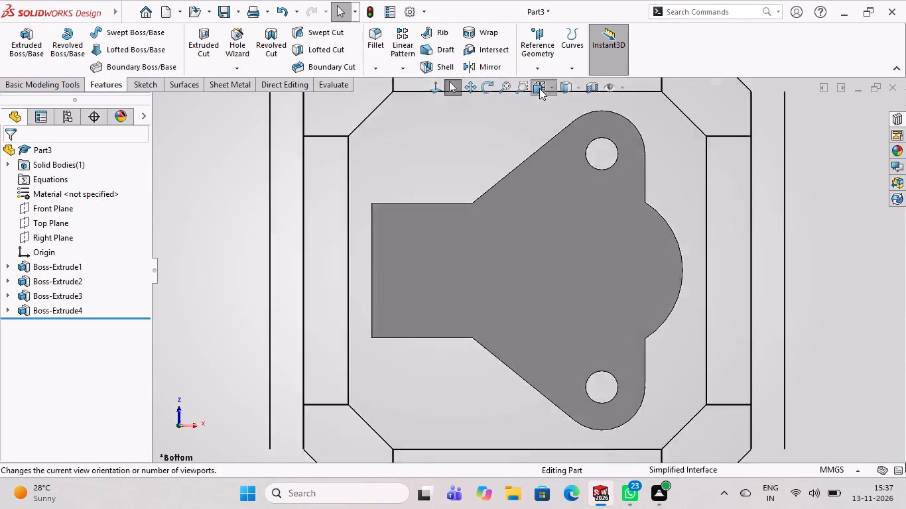
{"action": "left_click_drag", "start_coordinate": [523, 207], "coordinate": [515, 226]}
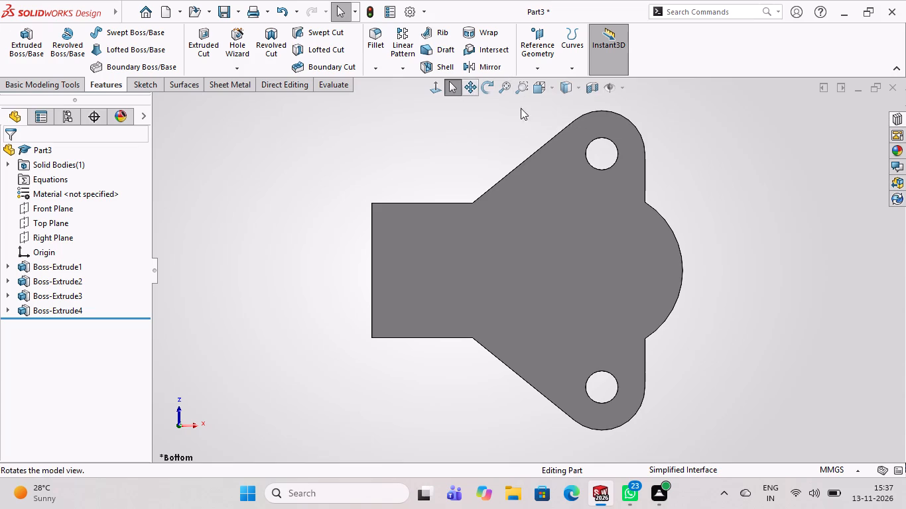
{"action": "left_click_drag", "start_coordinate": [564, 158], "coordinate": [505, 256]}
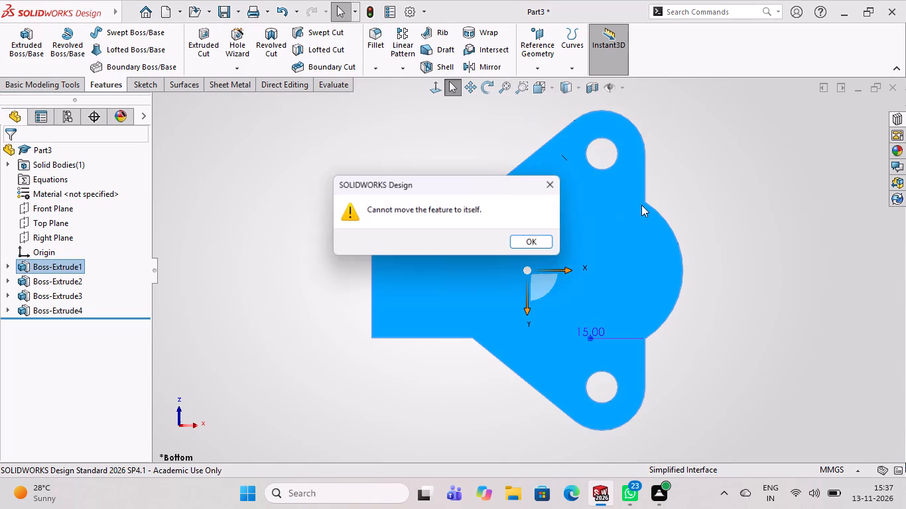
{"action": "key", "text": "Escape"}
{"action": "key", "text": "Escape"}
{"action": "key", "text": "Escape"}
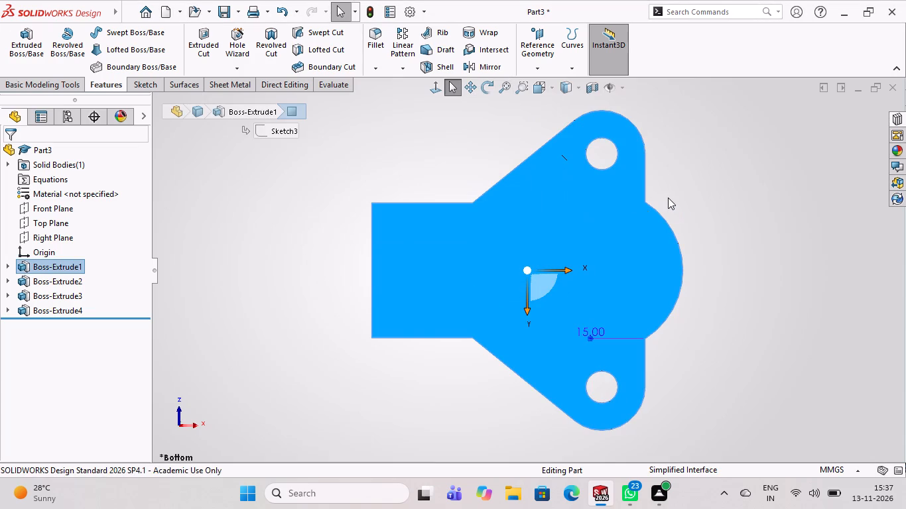
Examine the whole part from above, below and the lug side, checking how the lug and cylindrical boss meet the plate.
{"action": "middle_click_drag", "start_coordinate": [680, 195], "coordinate": [537, 369]}
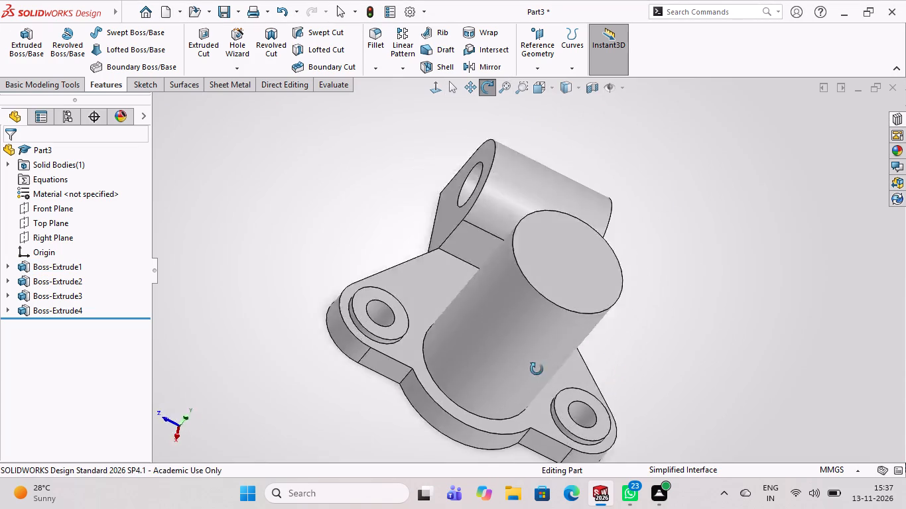
{"action": "middle_click_drag", "start_coordinate": [537, 369], "coordinate": [347, 362]}
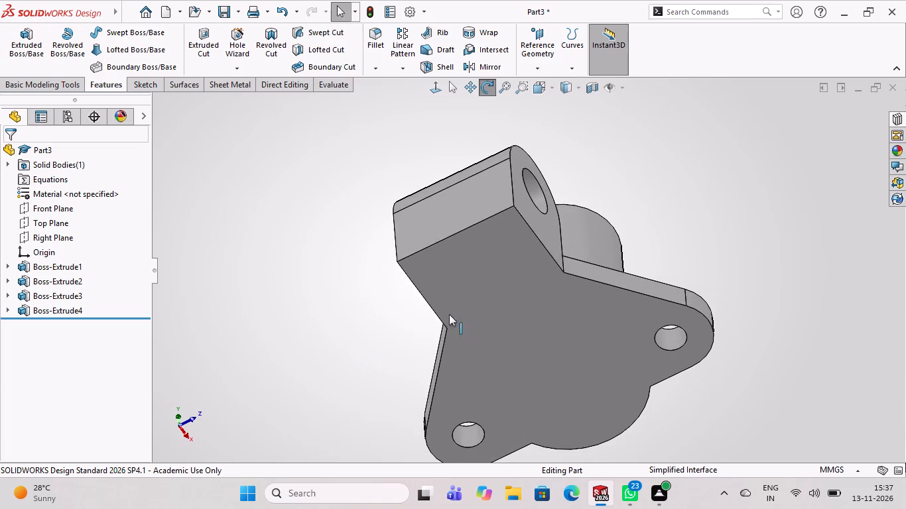
{"action": "middle_click_drag", "start_coordinate": [474, 284], "coordinate": [505, 449]}
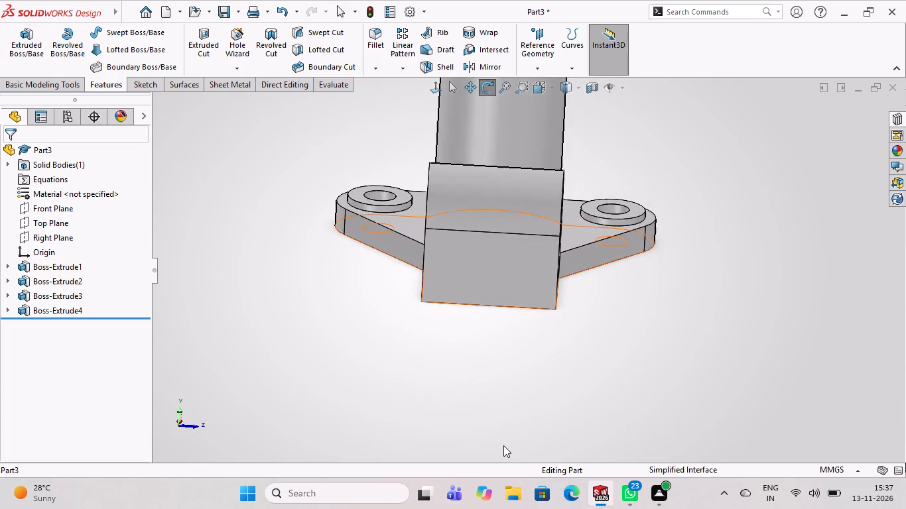
{"action": "scroll", "coordinate": [502, 432], "scroll_direction": "down", "scroll_amount": 3}
{"action": "scroll", "coordinate": [502, 432], "scroll_direction": "up", "scroll_amount": 10}
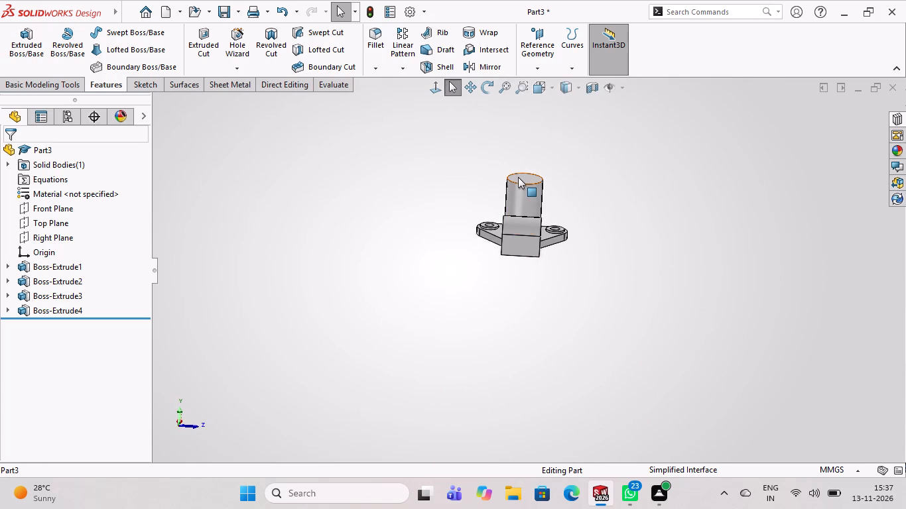
{"action": "scroll", "coordinate": [521, 178], "scroll_direction": "down", "scroll_amount": 1}
{"action": "middle_click_drag", "start_coordinate": [521, 179], "coordinate": [531, 258]}
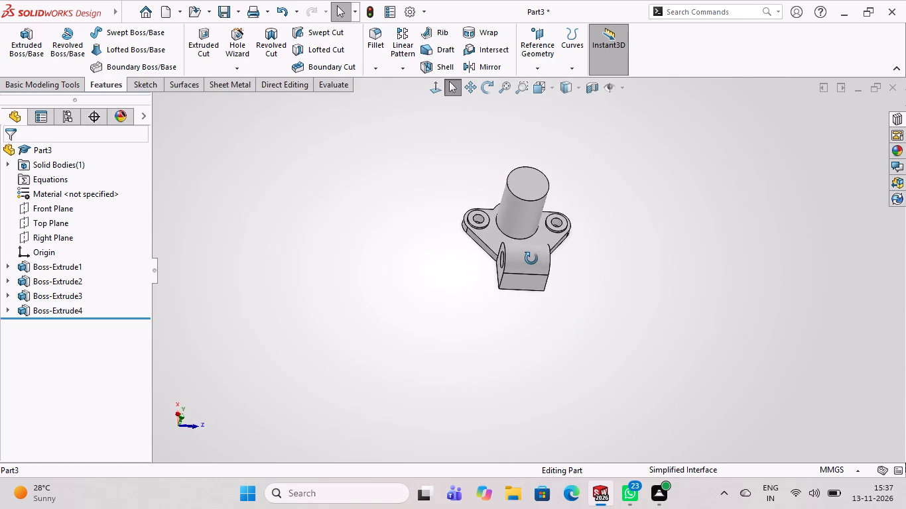
{"action": "middle_click_drag", "start_coordinate": [531, 258], "coordinate": [520, 201]}
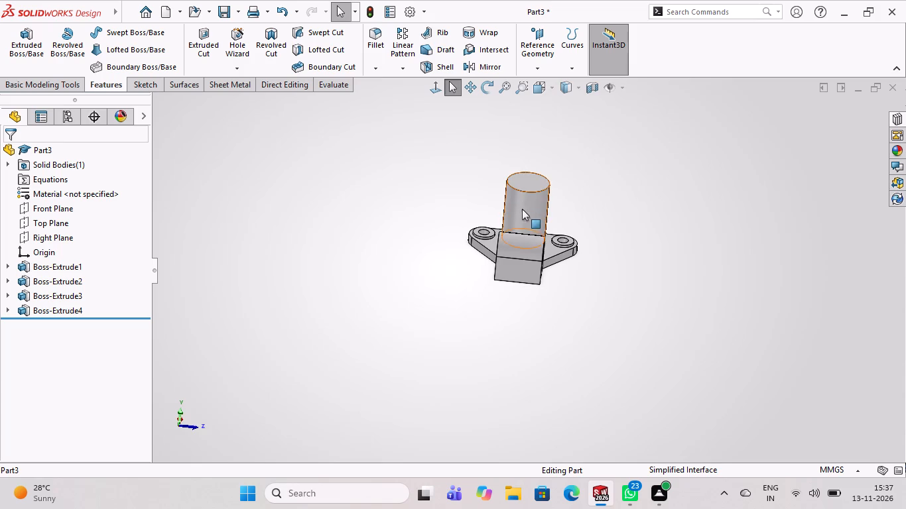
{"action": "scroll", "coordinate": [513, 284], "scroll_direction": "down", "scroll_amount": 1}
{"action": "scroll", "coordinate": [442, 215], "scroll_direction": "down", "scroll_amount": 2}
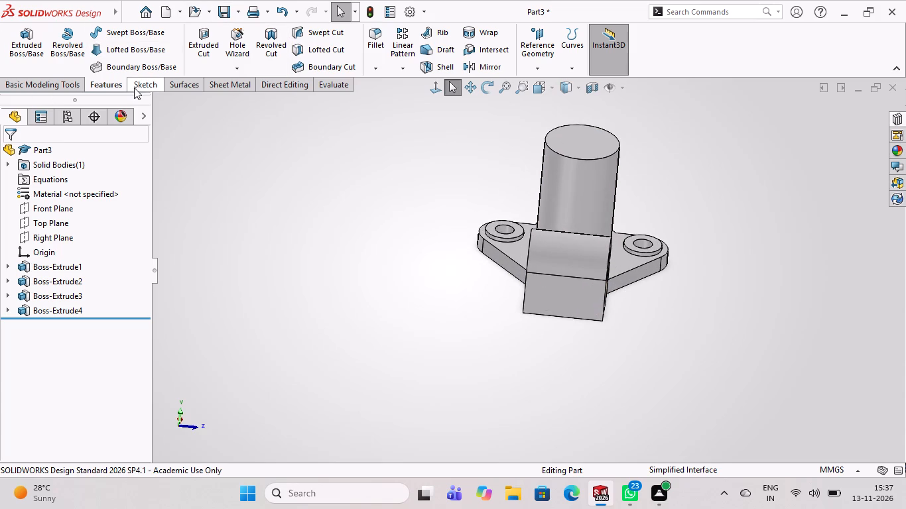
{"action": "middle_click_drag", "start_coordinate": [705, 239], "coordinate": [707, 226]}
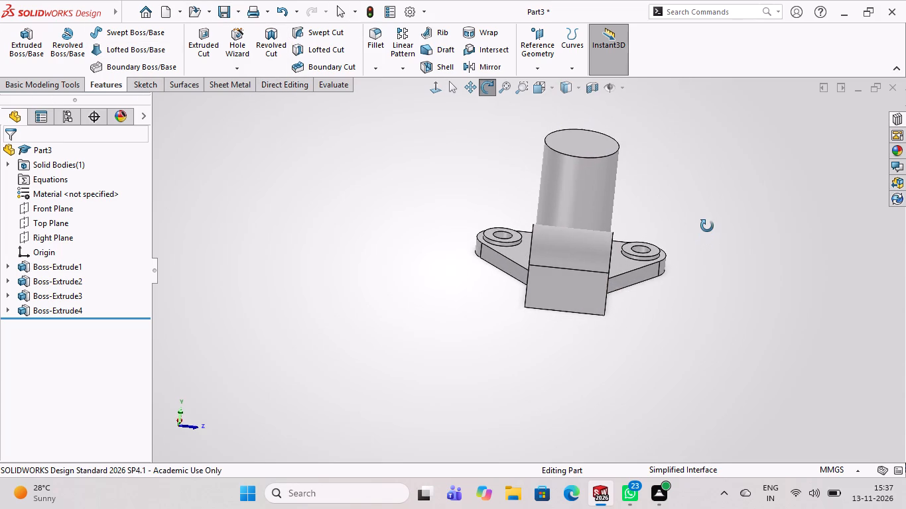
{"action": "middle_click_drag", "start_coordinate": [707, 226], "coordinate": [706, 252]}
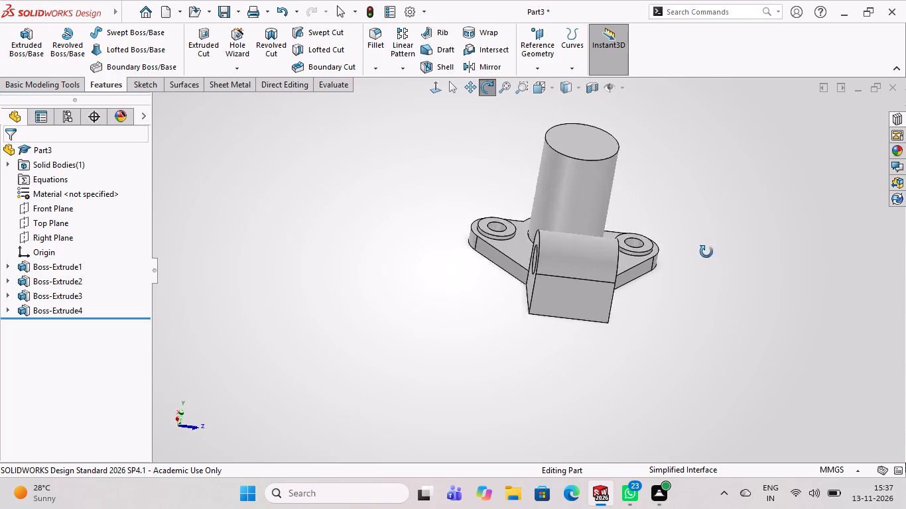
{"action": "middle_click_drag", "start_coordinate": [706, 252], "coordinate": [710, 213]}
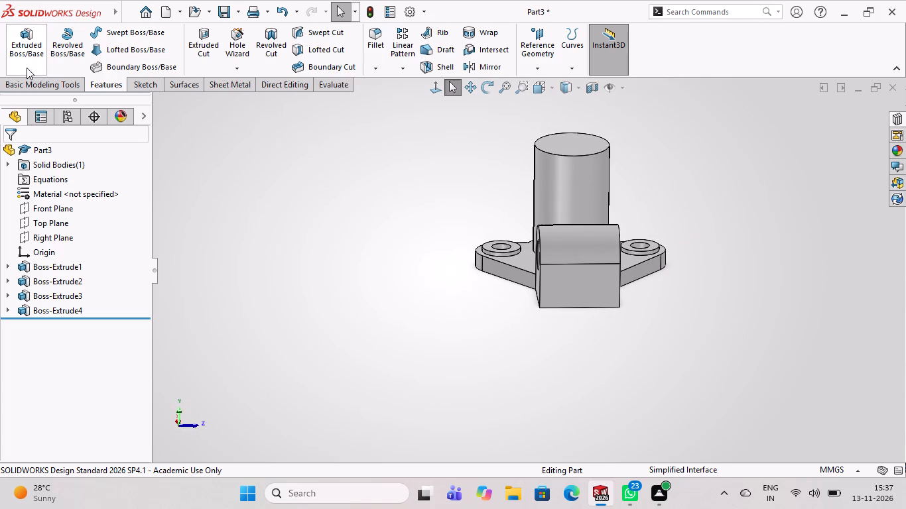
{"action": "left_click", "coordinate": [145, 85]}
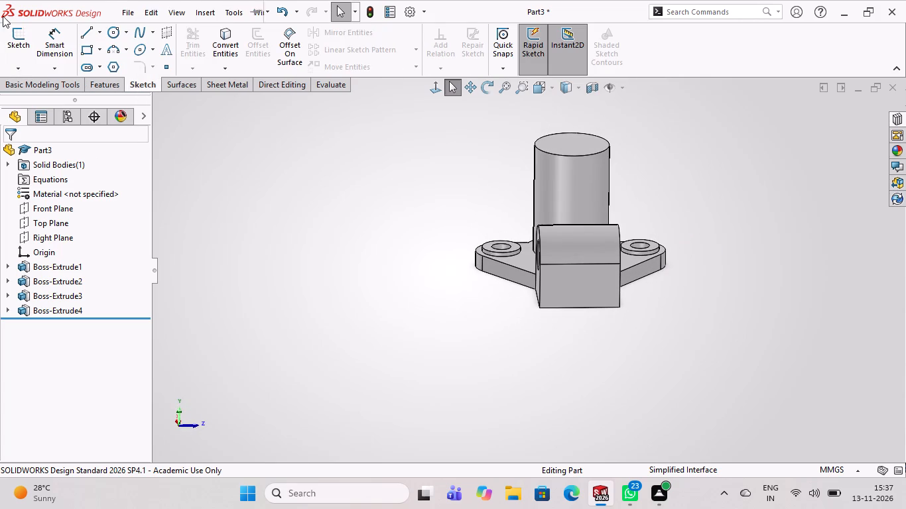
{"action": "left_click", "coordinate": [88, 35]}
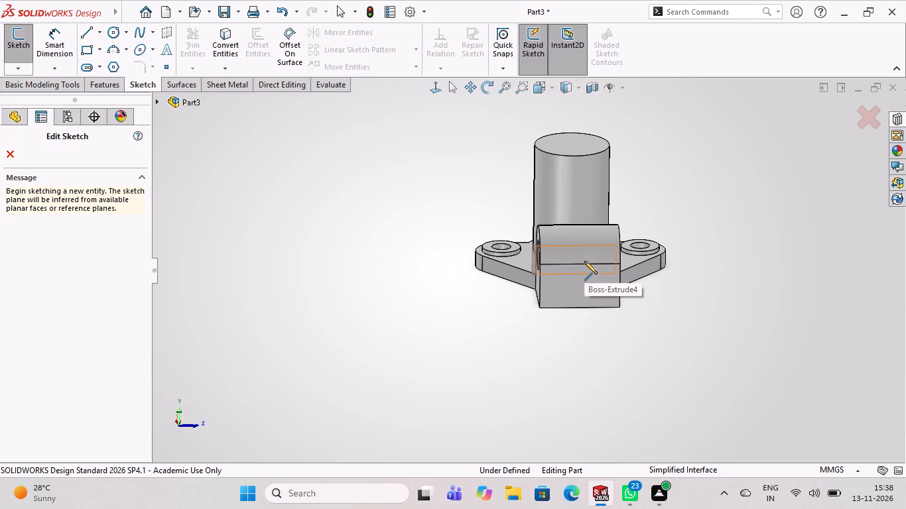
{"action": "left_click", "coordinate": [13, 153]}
Start a reference plane based on the Front Plane with a flipped 10 mm offset.
{"action": "middle_click_drag", "start_coordinate": [664, 304], "coordinate": [620, 283]}
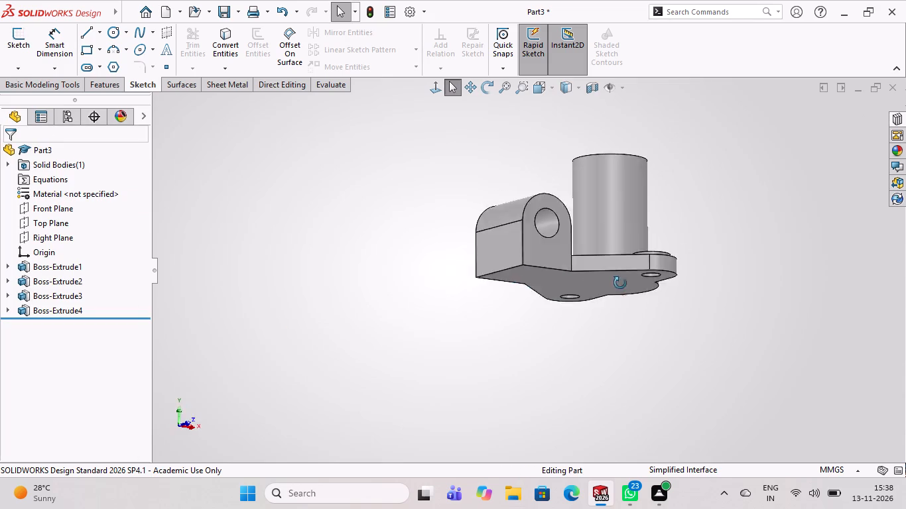
{"action": "middle_click_drag", "start_coordinate": [620, 283], "coordinate": [624, 300]}
{"action": "left_click", "coordinate": [535, 90]}
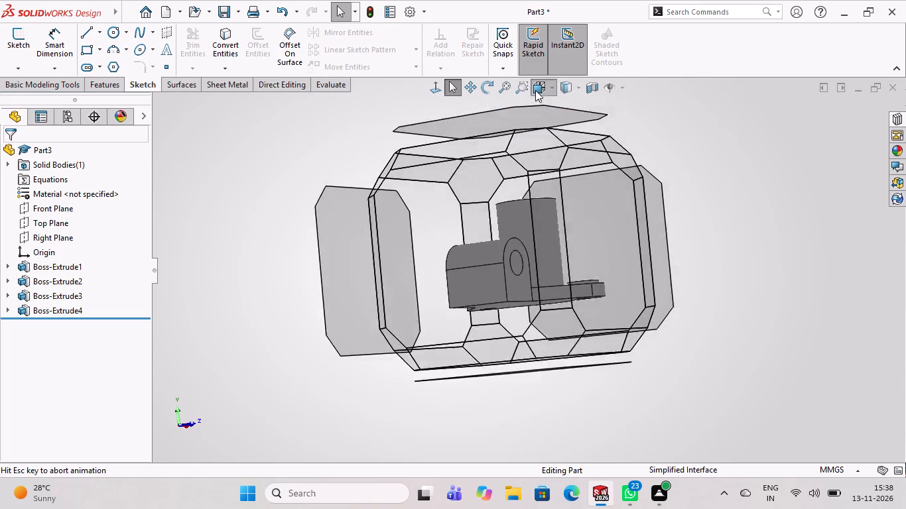
{"action": "left_click", "coordinate": [437, 219]}
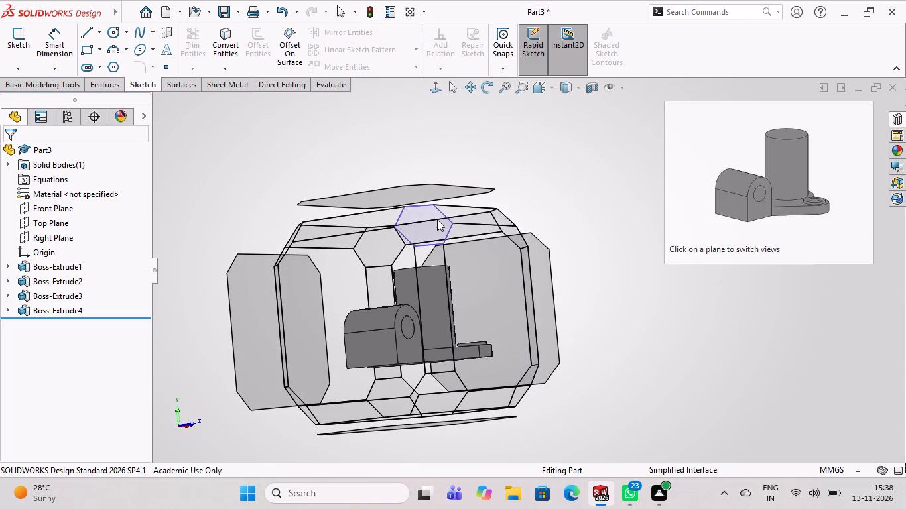
{"action": "left_click", "coordinate": [678, 286]}
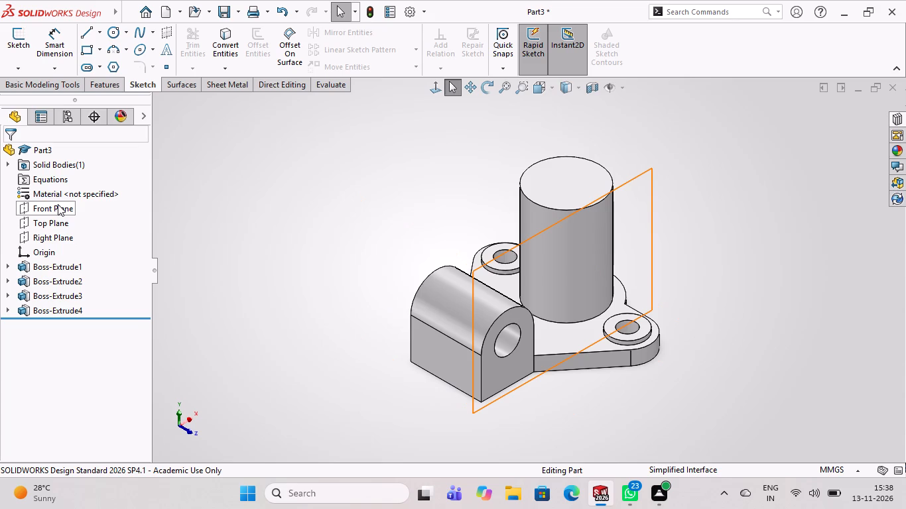
{"action": "left_click", "coordinate": [58, 203]}
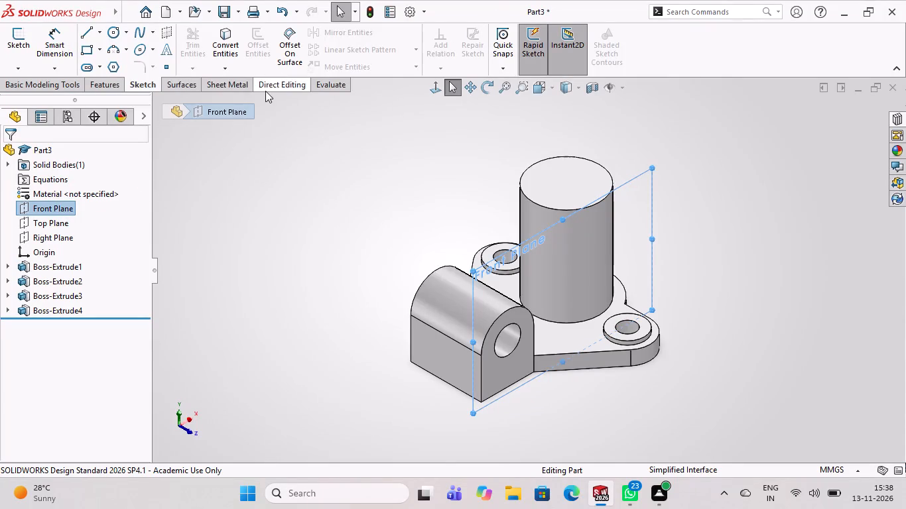
{"action": "left_click", "coordinate": [100, 79]}
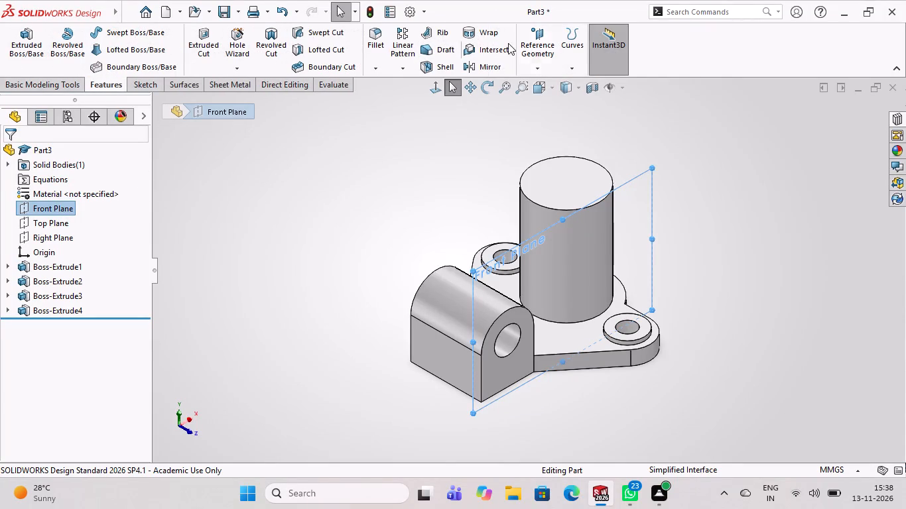
{"action": "left_click", "coordinate": [547, 69]}
{"action": "left_click", "coordinate": [552, 85]}
{"action": "middle_click_drag", "start_coordinate": [561, 297], "coordinate": [613, 264]}
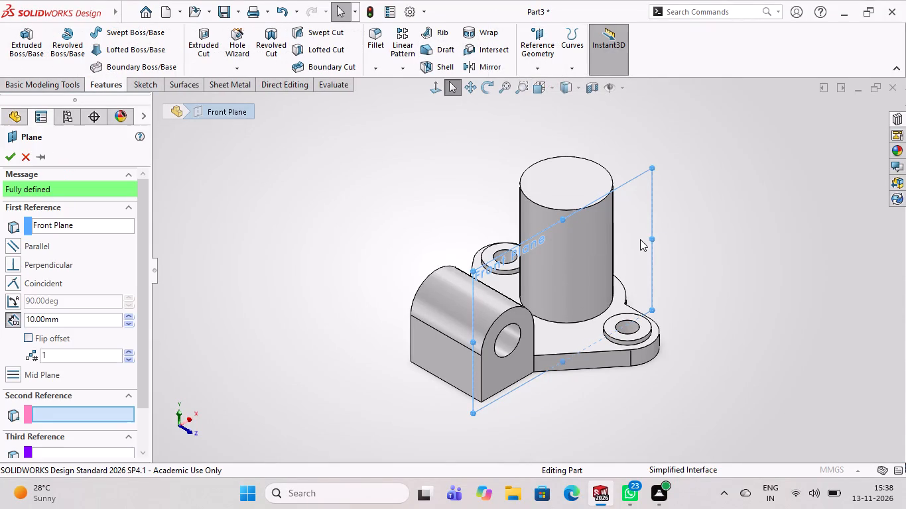
{"action": "middle_click_drag", "start_coordinate": [639, 264], "coordinate": [625, 271]}
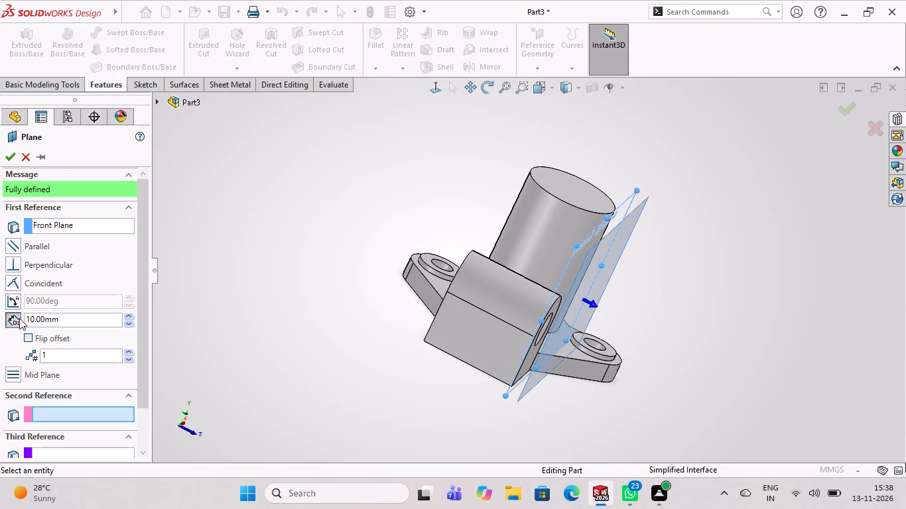
{"action": "left_click", "coordinate": [27, 337]}
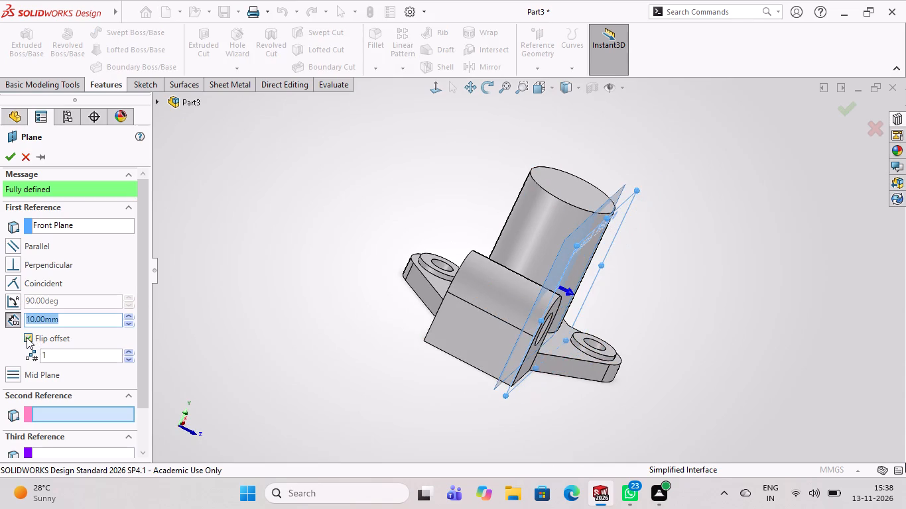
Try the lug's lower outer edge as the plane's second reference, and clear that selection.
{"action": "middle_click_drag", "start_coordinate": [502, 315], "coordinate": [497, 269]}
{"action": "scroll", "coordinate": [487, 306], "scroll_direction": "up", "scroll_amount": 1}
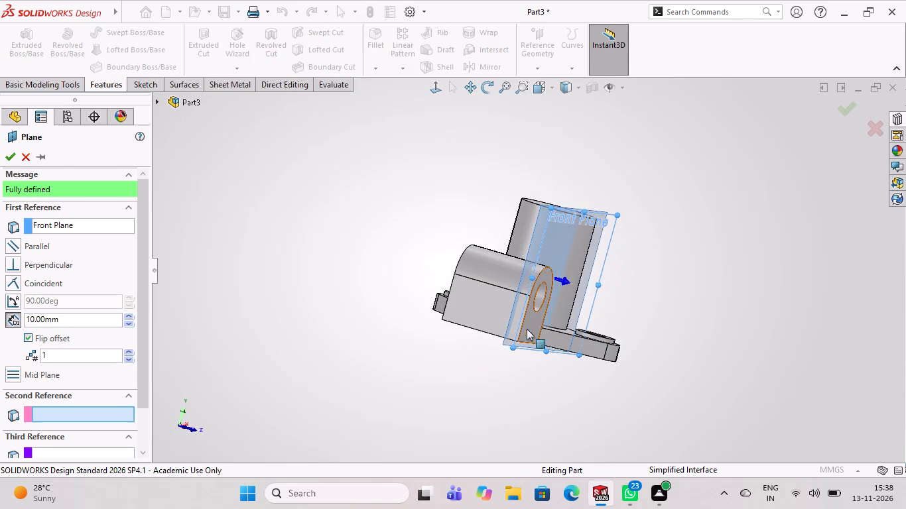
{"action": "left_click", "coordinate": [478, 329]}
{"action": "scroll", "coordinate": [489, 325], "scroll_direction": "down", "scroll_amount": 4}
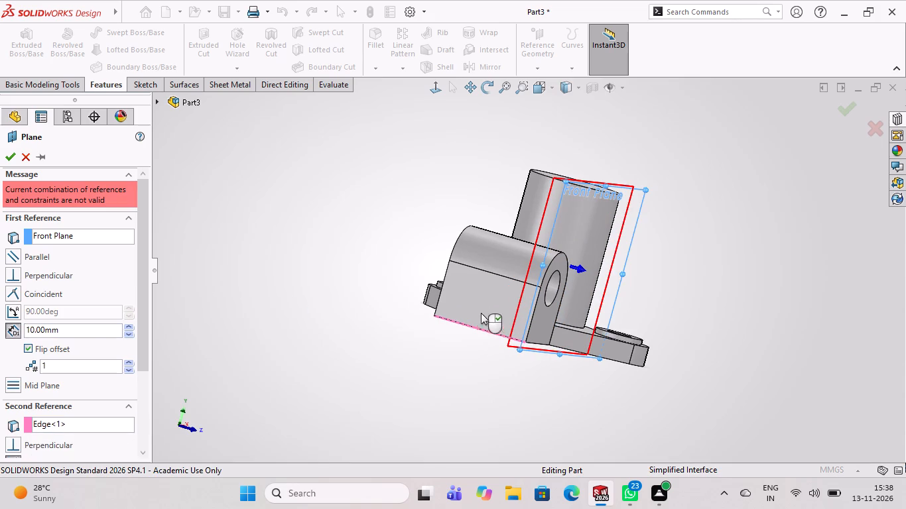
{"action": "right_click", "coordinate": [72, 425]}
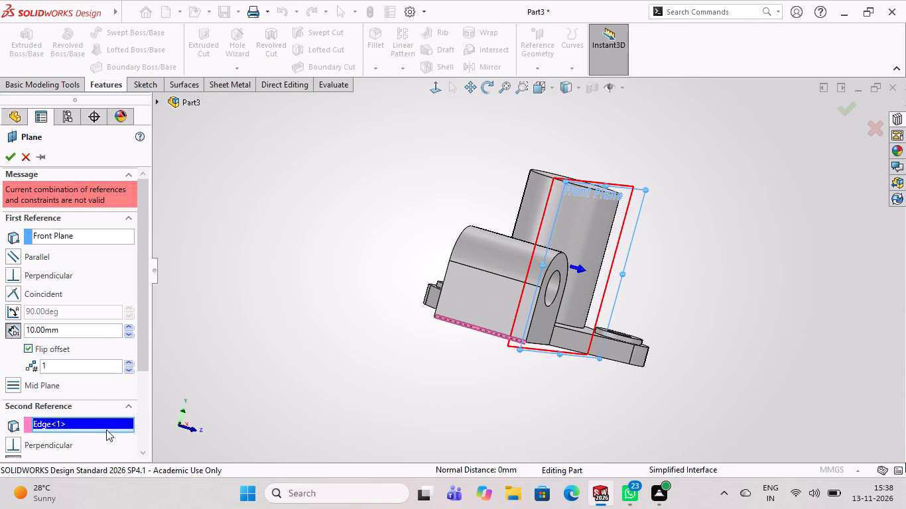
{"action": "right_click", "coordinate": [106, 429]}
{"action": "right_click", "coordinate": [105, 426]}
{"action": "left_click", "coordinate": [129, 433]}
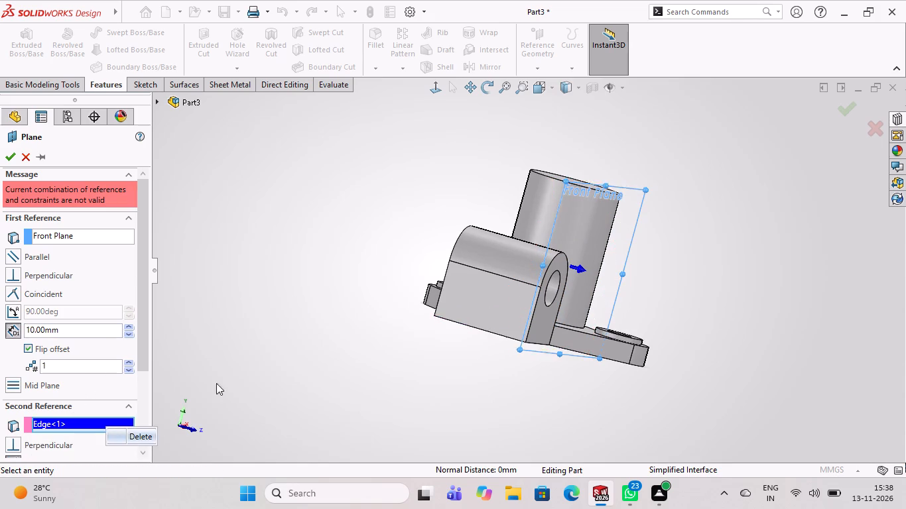
Create the reference plane parallel to the Front Plane through the midpoint of the lug's lower outer edge.
{"action": "left_click", "coordinate": [479, 329]}
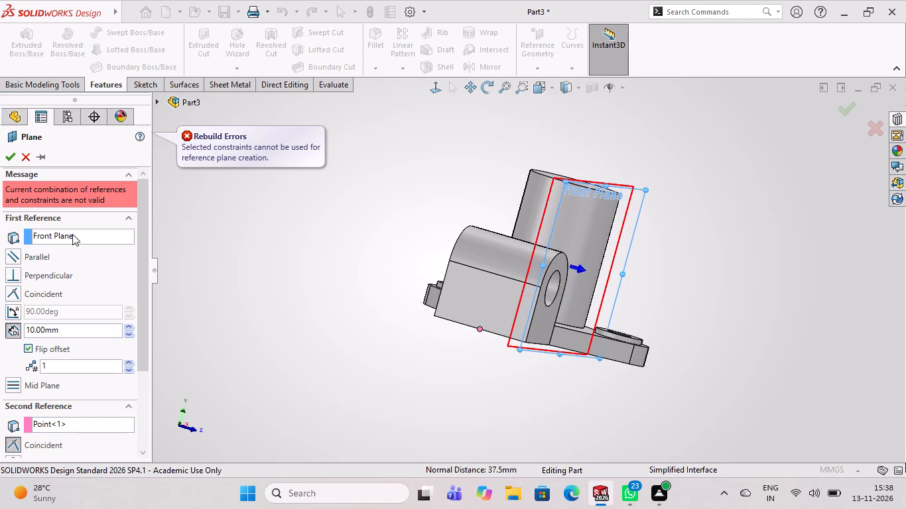
{"action": "middle_click_drag", "start_coordinate": [448, 370], "coordinate": [440, 382]}
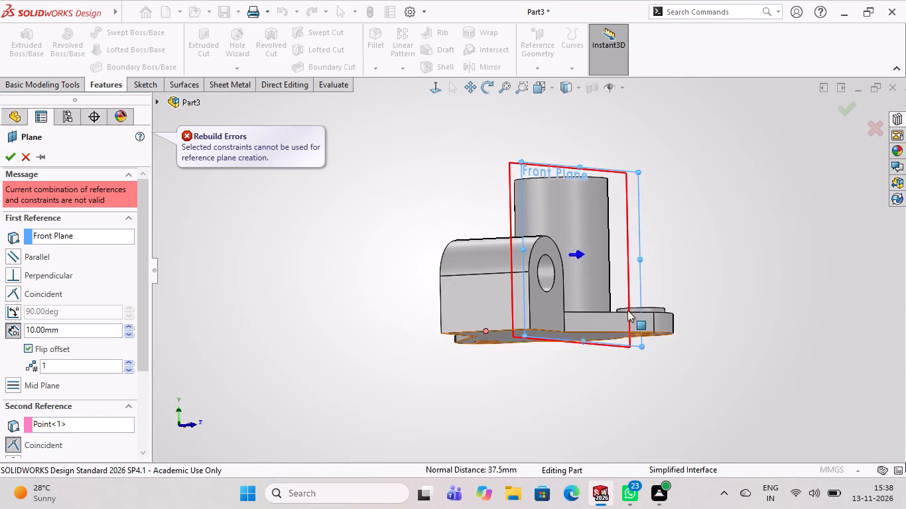
{"action": "scroll", "coordinate": [627, 302], "scroll_direction": "down", "scroll_amount": 2}
{"action": "middle_click_drag", "start_coordinate": [385, 302], "coordinate": [386, 332]}
{"action": "scroll", "coordinate": [386, 333], "scroll_direction": "up", "scroll_amount": 1}
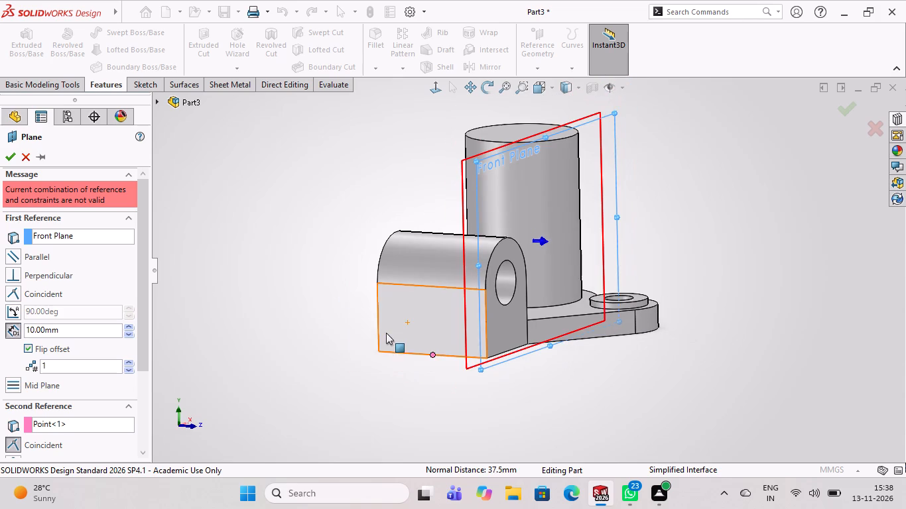
{"action": "right_click", "coordinate": [70, 226]}
{"action": "right_click", "coordinate": [79, 233]}
{"action": "right_click", "coordinate": [96, 235]}
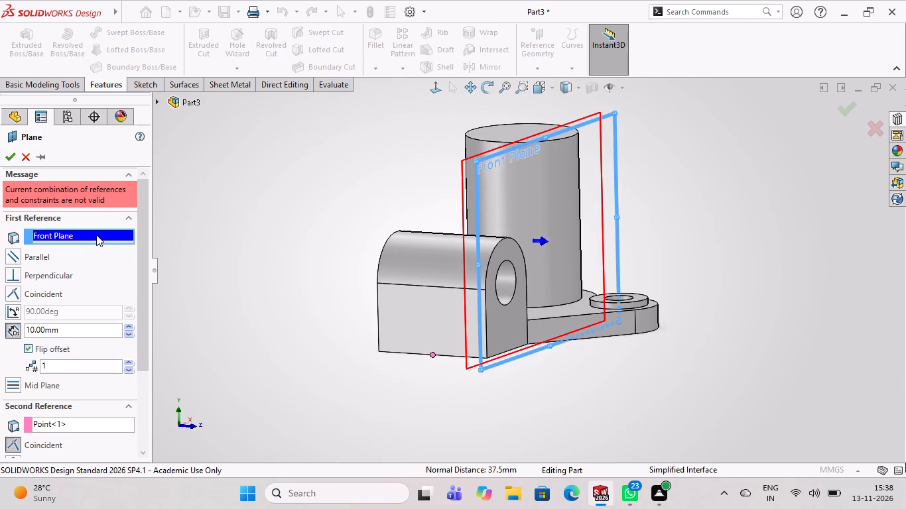
{"action": "left_click", "coordinate": [113, 240]}
{"action": "left_click", "coordinate": [157, 101]}
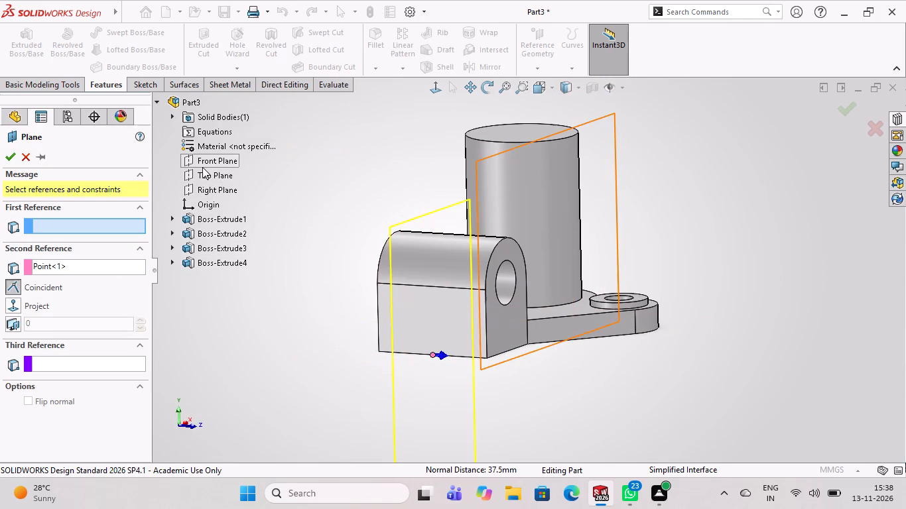
{"action": "left_click", "coordinate": [202, 165]}
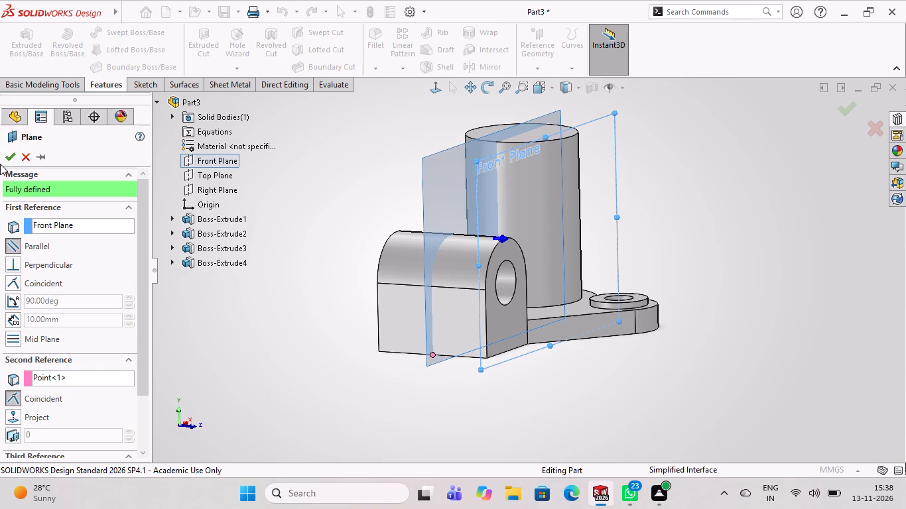
{"action": "left_click", "coordinate": [11, 151]}
{"action": "left_click", "coordinate": [734, 290]}
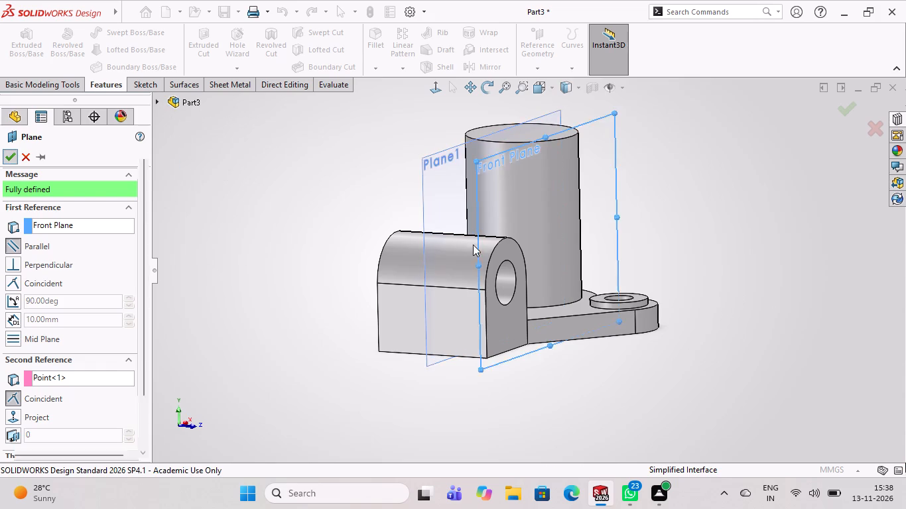
Sketch a slanted line about 100 mm long on the new plane, from the lug's arch to the cylindrical boss's near top corner.
{"action": "left_click", "coordinate": [449, 205]}
{"action": "left_click", "coordinate": [513, 170]}
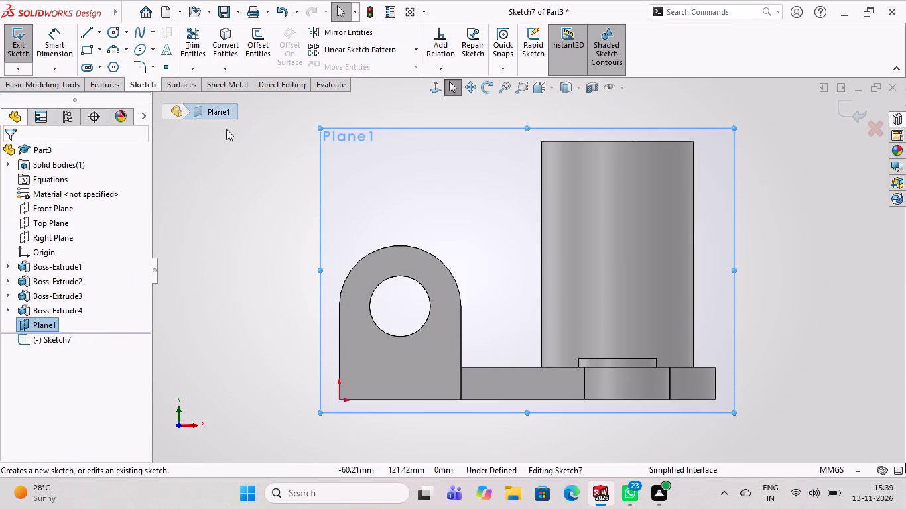
{"action": "left_click", "coordinate": [84, 35]}
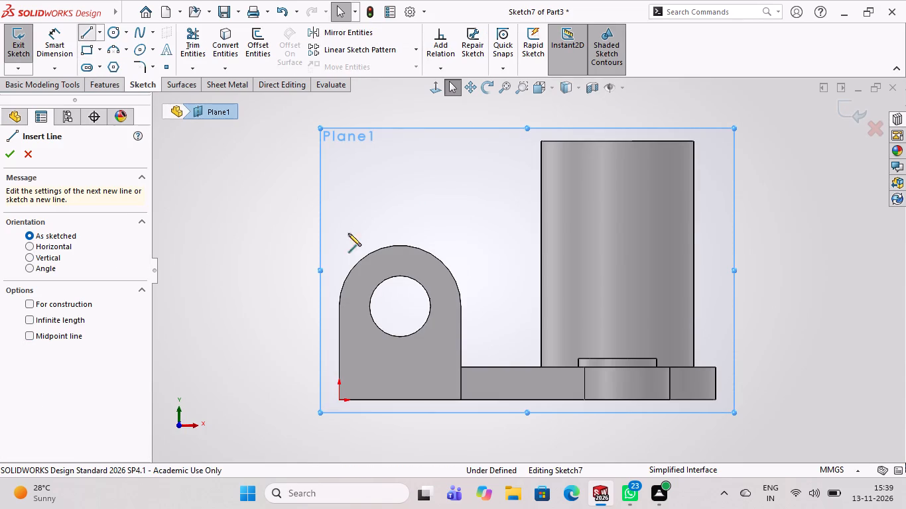
{"action": "left_click", "coordinate": [353, 262]}
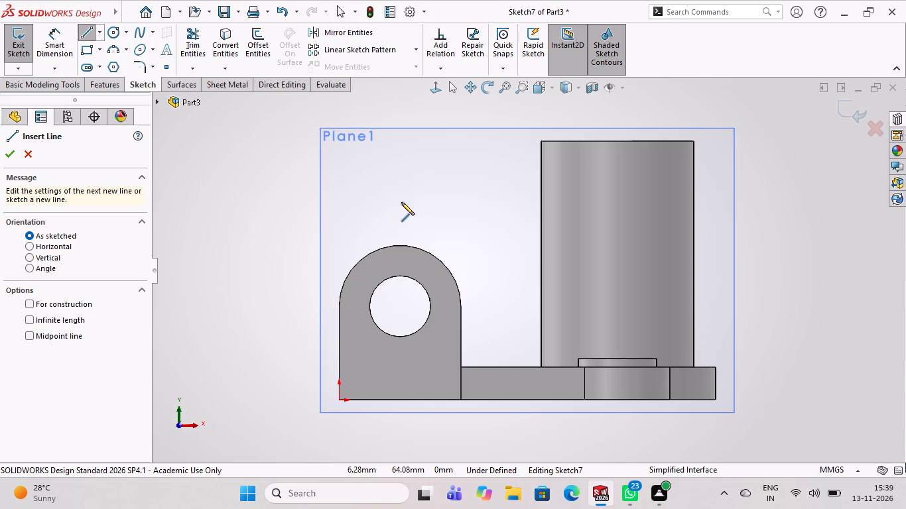
{"action": "left_click", "coordinate": [541, 139]}
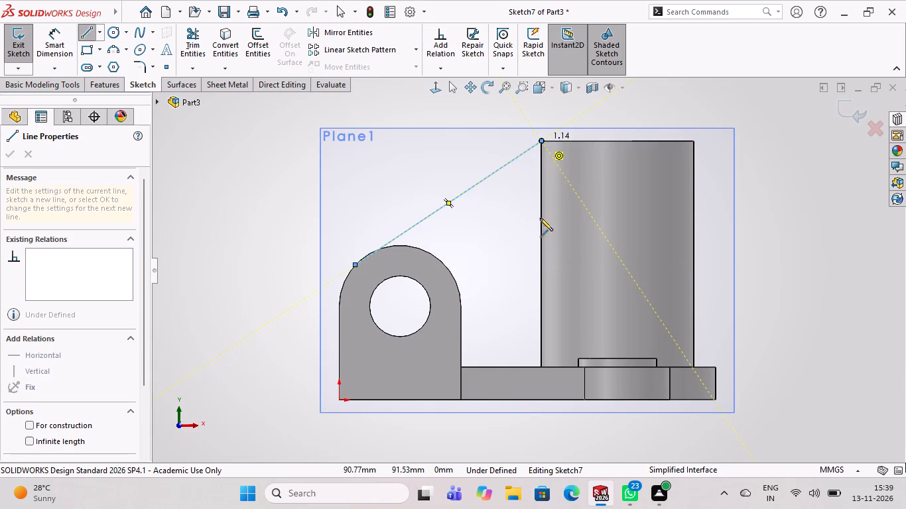
{"action": "left_click", "coordinate": [842, 113]}
Examine how the sketched line runs between the lug and the cylindrical boss in a tilted view.
{"action": "scroll", "coordinate": [673, 213], "scroll_direction": "up", "scroll_amount": 2}
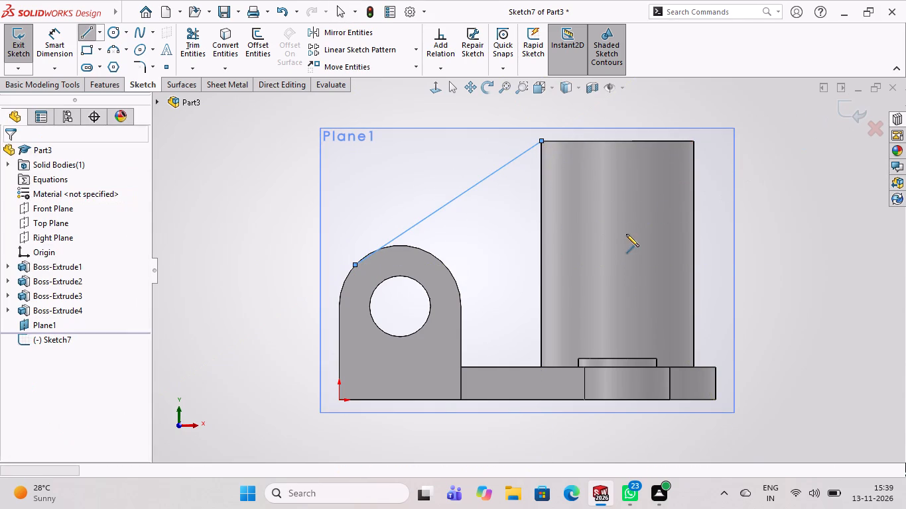
{"action": "scroll", "coordinate": [625, 234], "scroll_direction": "up", "scroll_amount": 1}
{"action": "middle_click_drag", "start_coordinate": [625, 234], "coordinate": [716, 265]}
{"action": "middle_click_drag", "start_coordinate": [659, 277], "coordinate": [607, 288]}
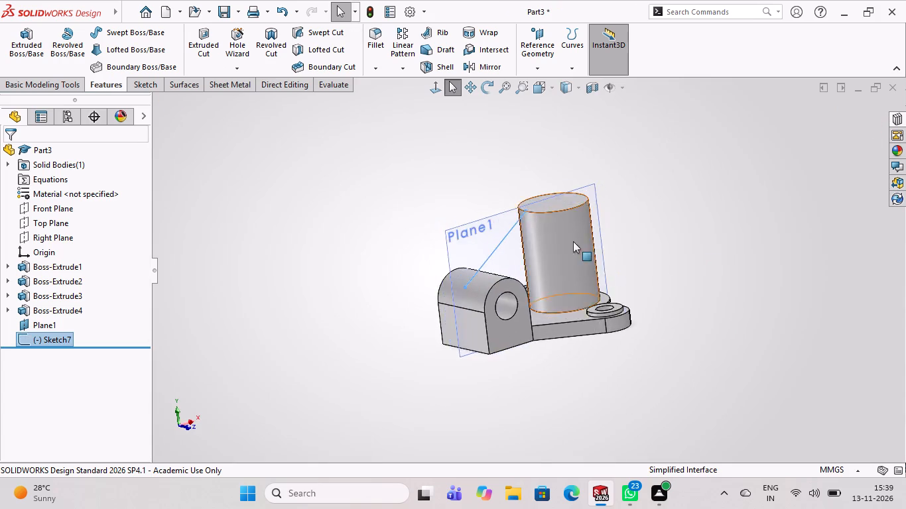
{"action": "scroll", "coordinate": [572, 241], "scroll_direction": "down", "scroll_amount": 5}
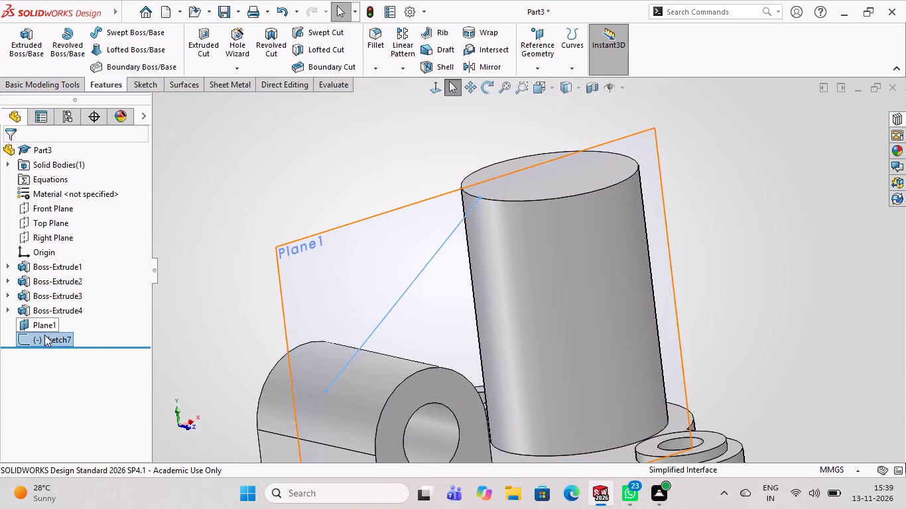
{"action": "left_click", "coordinate": [50, 337]}
{"action": "left_click", "coordinate": [62, 298]}
{"action": "left_click", "coordinate": [204, 237]}
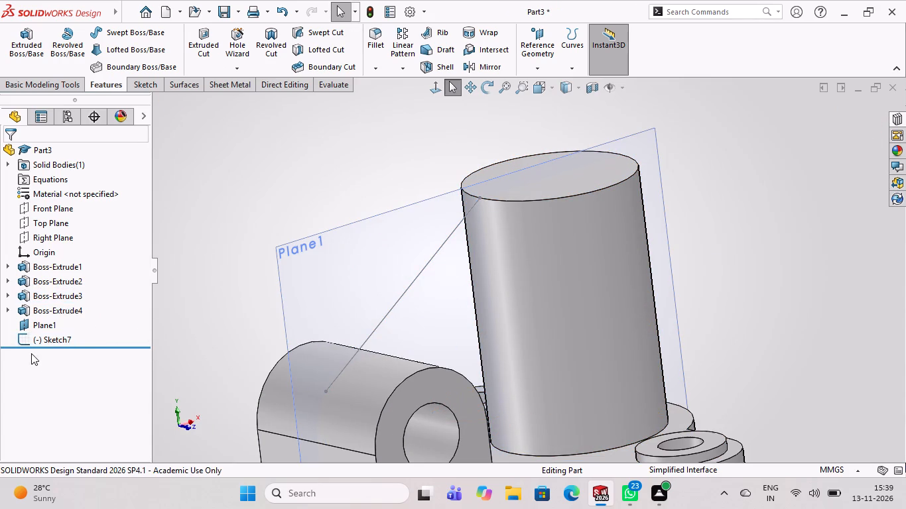
Reopen the slanted line's sketch and make the line tangent to the lug's arched edge.
{"action": "left_click", "coordinate": [64, 335]}
{"action": "left_click", "coordinate": [82, 298]}
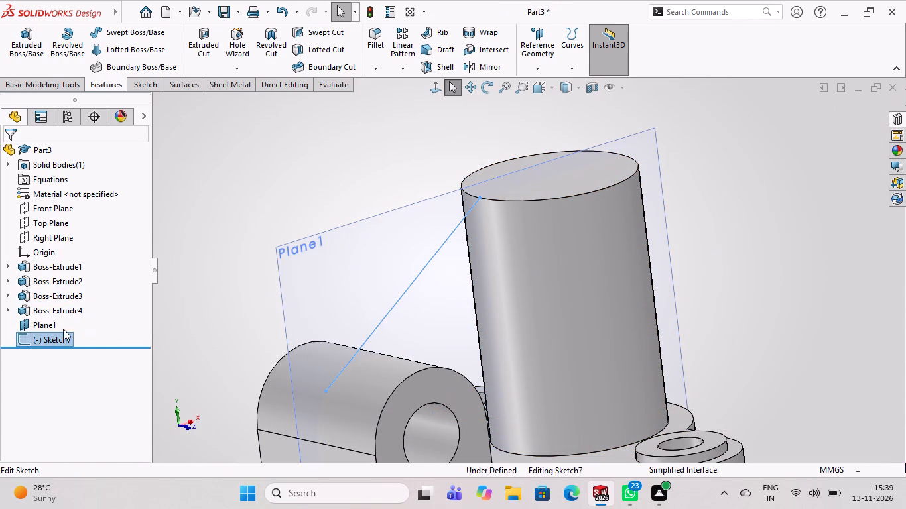
{"action": "left_click", "coordinate": [58, 337]}
{"action": "left_click", "coordinate": [239, 205]}
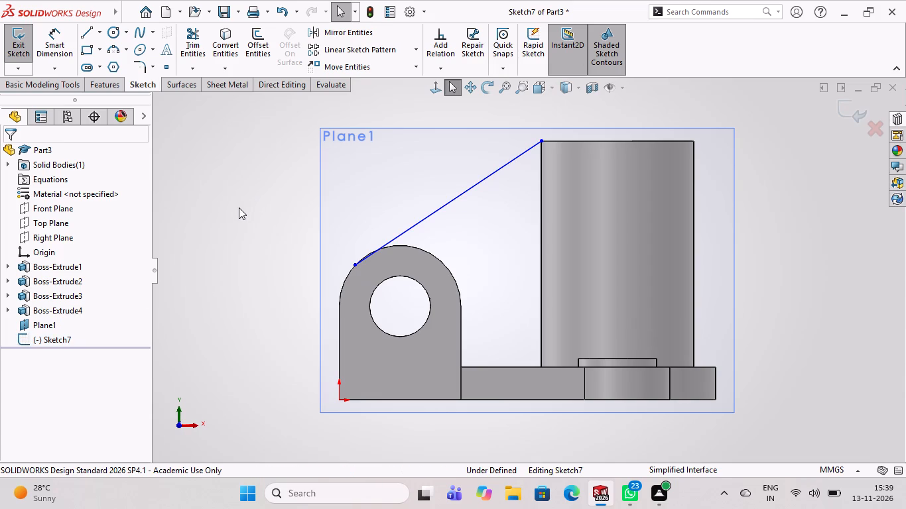
{"action": "scroll", "coordinate": [385, 268], "scroll_direction": "down", "scroll_amount": 3}
{"action": "scroll", "coordinate": [327, 235], "scroll_direction": "down", "scroll_amount": 4}
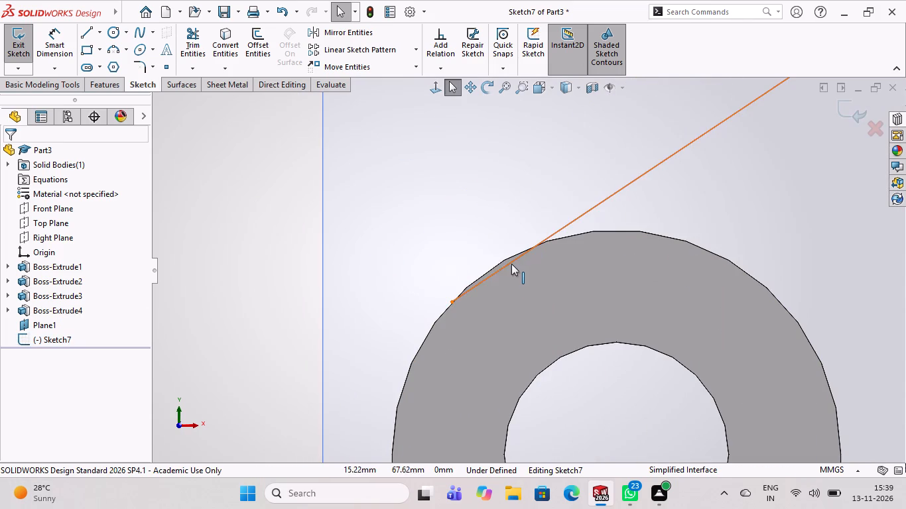
{"action": "left_click", "coordinate": [511, 264], "text": "ctrl"}
{"action": "left_click", "coordinate": [486, 269], "text": "ctrl"}
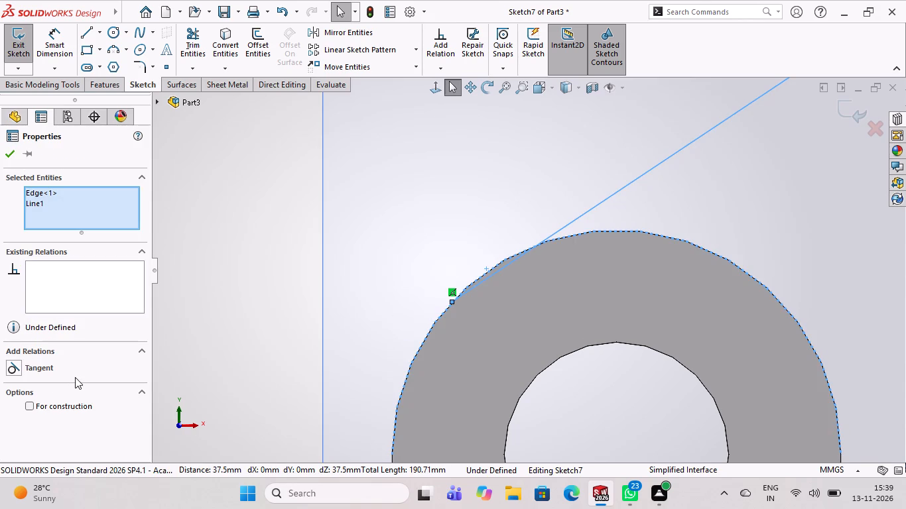
{"action": "scroll", "coordinate": [75, 376], "scroll_direction": "down", "scroll_amount": 3}
{"action": "left_click", "coordinate": [36, 374]}
{"action": "scroll", "coordinate": [419, 404], "scroll_direction": "up", "scroll_amount": 3}
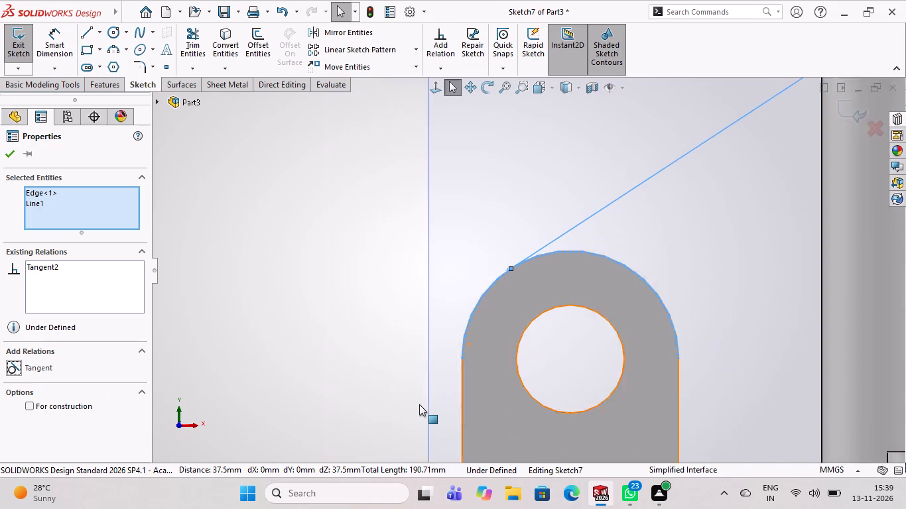
{"action": "scroll", "coordinate": [419, 404], "scroll_direction": "up", "scroll_amount": 6}
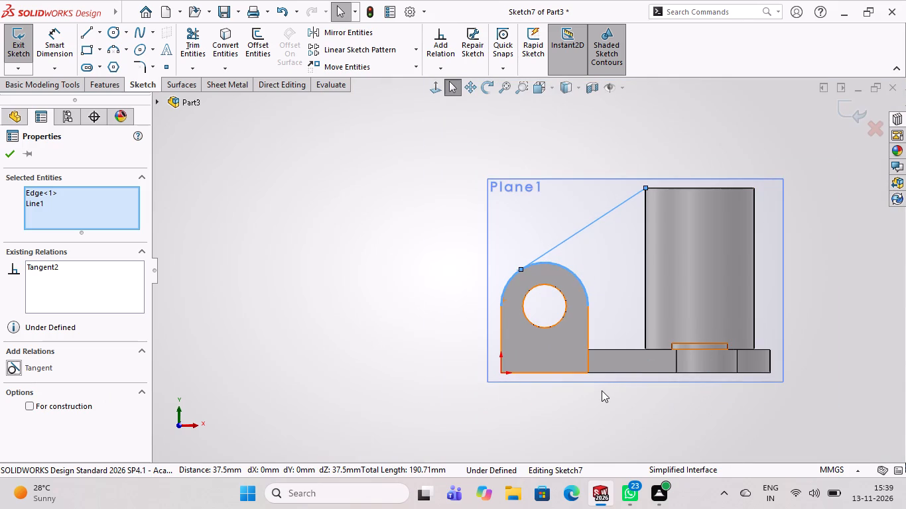
{"action": "left_click", "coordinate": [7, 154]}
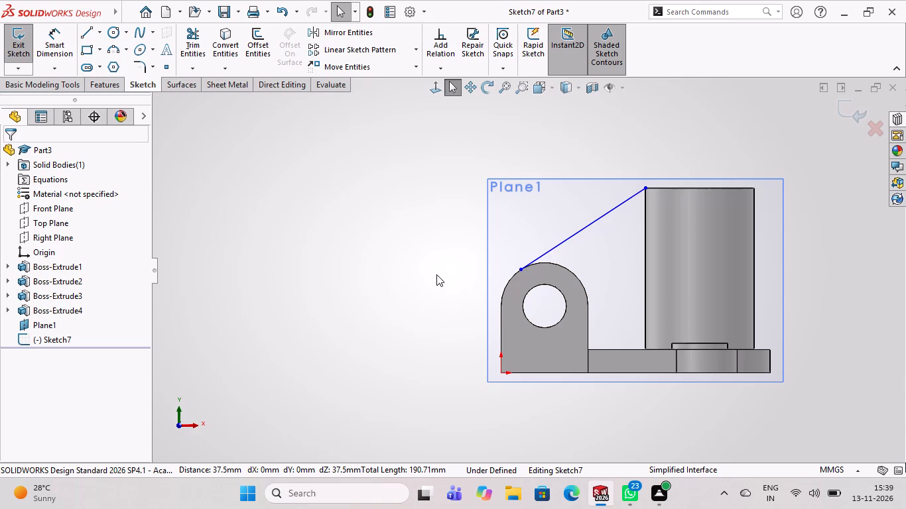
Pull the line's upper endpoint off the cylindrical boss and constrain it to the boss's top circular edge with a Pierce relation.
{"action": "middle_click_drag", "start_coordinate": [417, 323], "coordinate": [461, 355]}
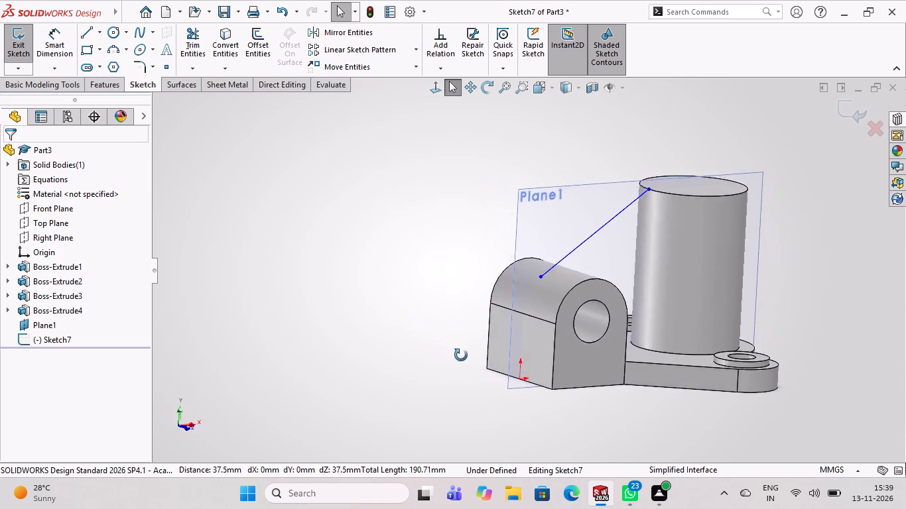
{"action": "middle_click_drag", "start_coordinate": [461, 355], "coordinate": [462, 419]}
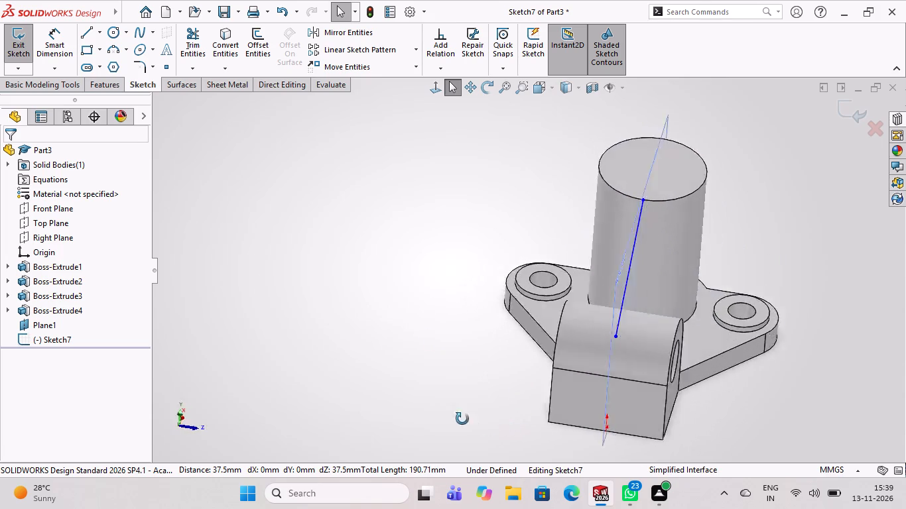
{"action": "middle_click_drag", "start_coordinate": [462, 419], "coordinate": [450, 389]}
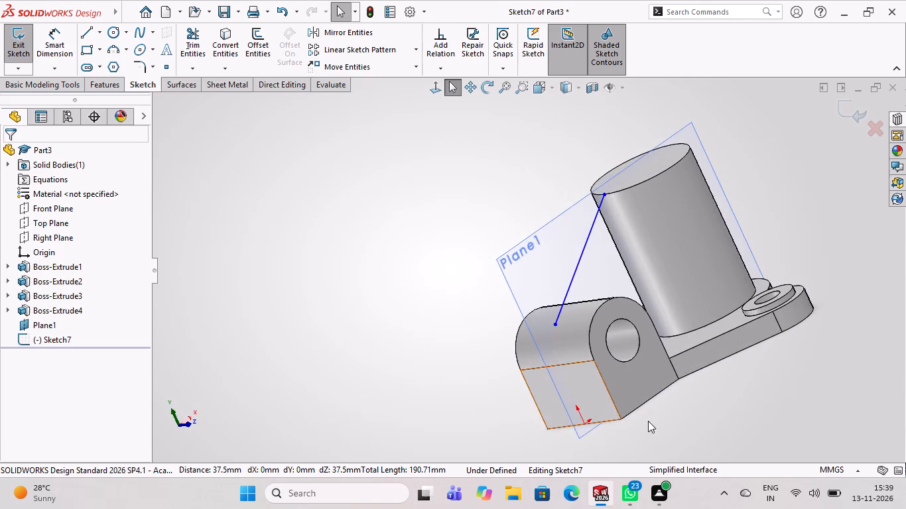
{"action": "scroll", "coordinate": [694, 390], "scroll_direction": "down", "scroll_amount": 1}
{"action": "middle_click_drag", "start_coordinate": [698, 403], "coordinate": [760, 441]}
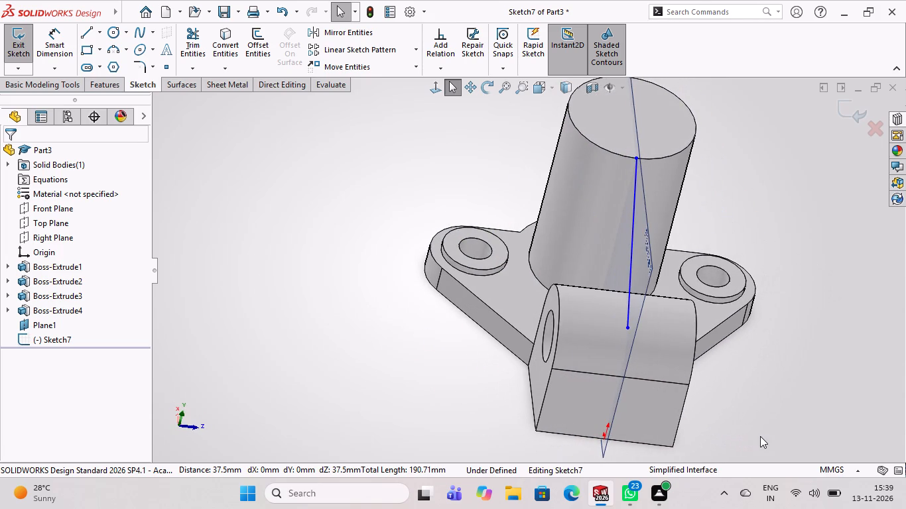
{"action": "scroll", "coordinate": [806, 349], "scroll_direction": "up", "scroll_amount": 1}
{"action": "middle_click_drag", "start_coordinate": [814, 345], "coordinate": [746, 306]}
{"action": "left_click_drag", "start_coordinate": [589, 169], "coordinate": [554, 211]}
{"action": "left_click", "coordinate": [553, 135]}
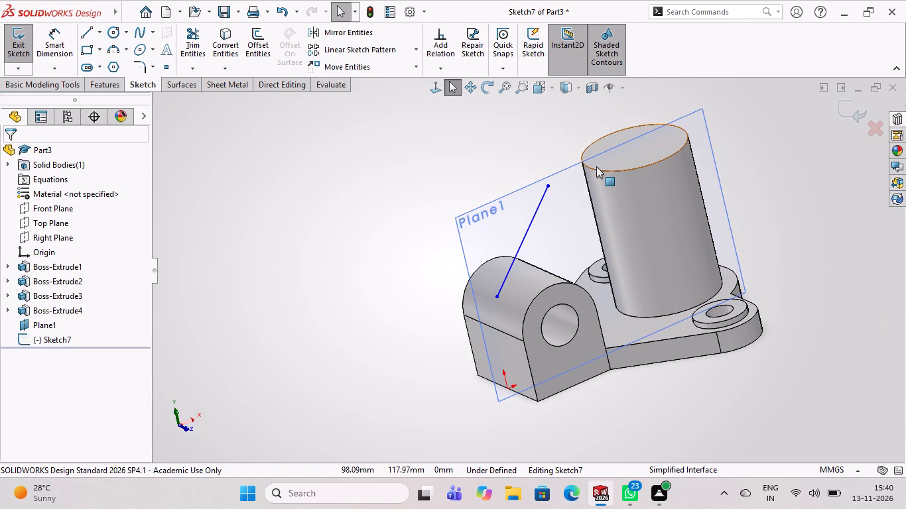
{"action": "left_click", "coordinate": [594, 169]}
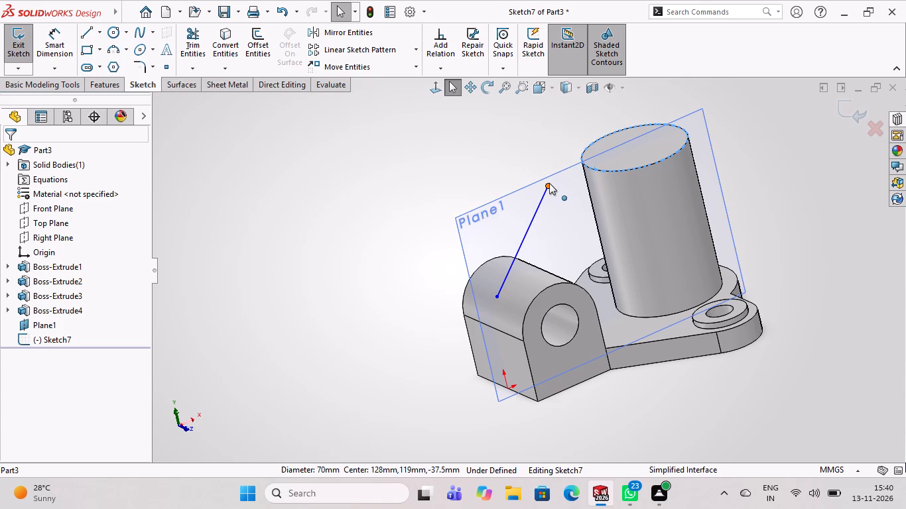
{"action": "left_click", "coordinate": [547, 188], "text": "ctrl"}
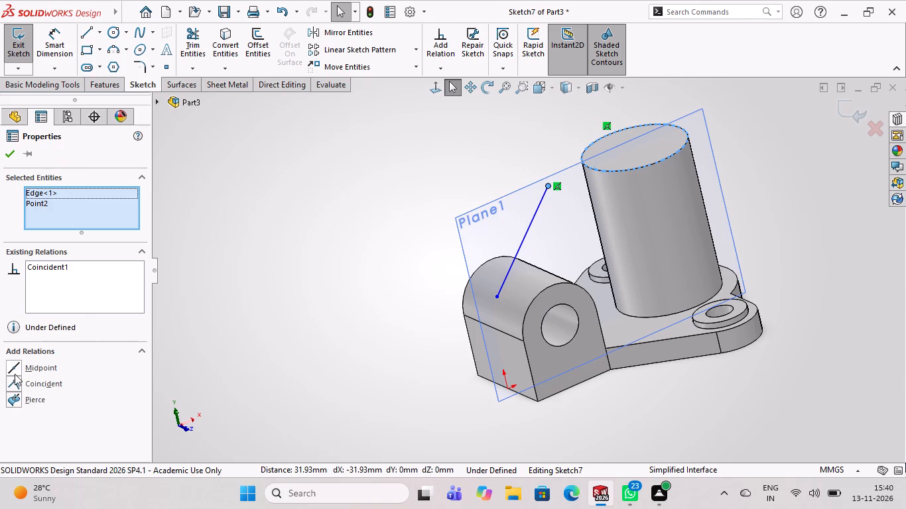
{"action": "left_click", "coordinate": [38, 388], "text": "ctrl"}
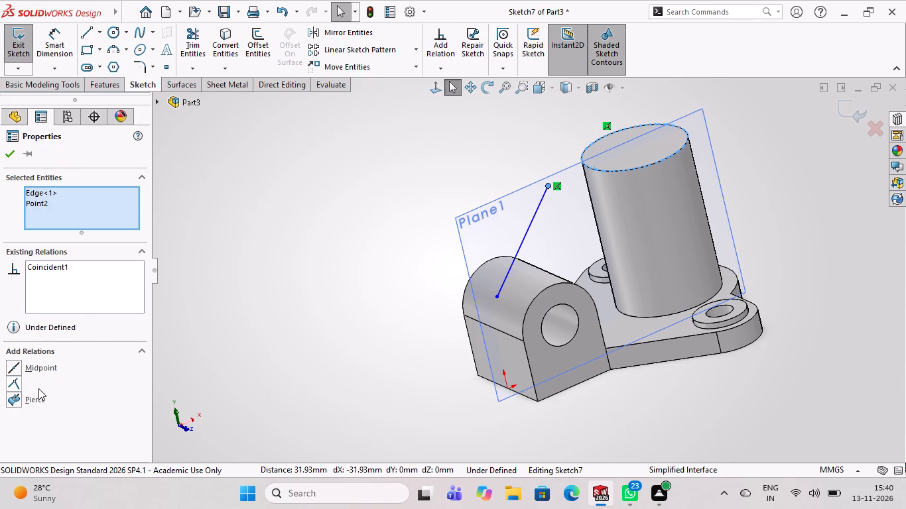
{"action": "left_click", "coordinate": [40, 384]}
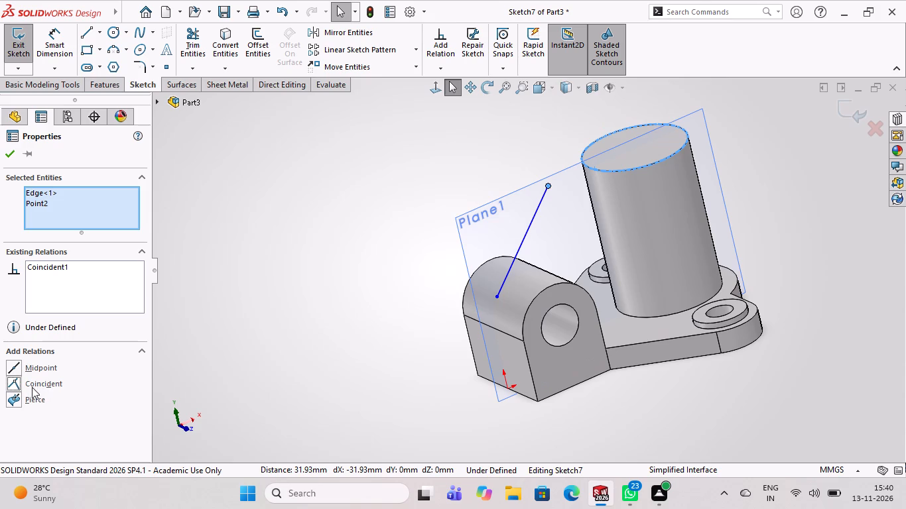
{"action": "left_click", "coordinate": [15, 387]}
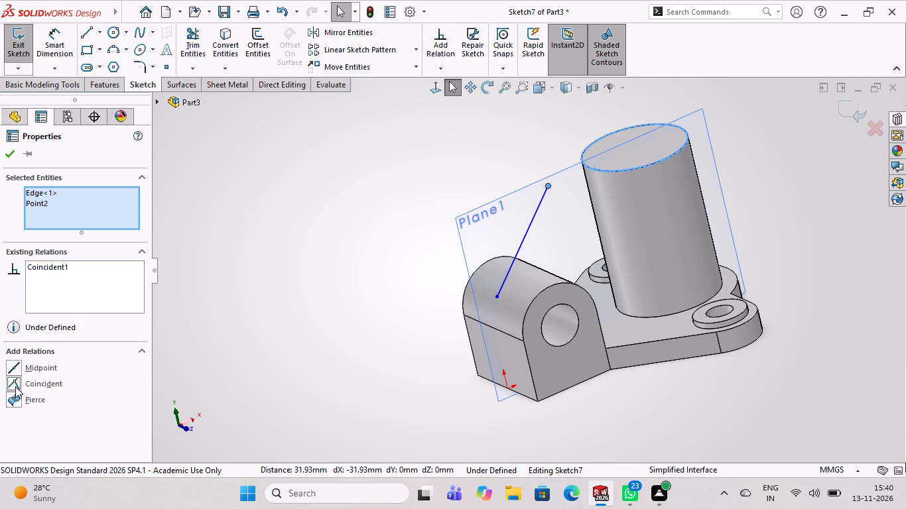
{"action": "left_click", "coordinate": [27, 398]}
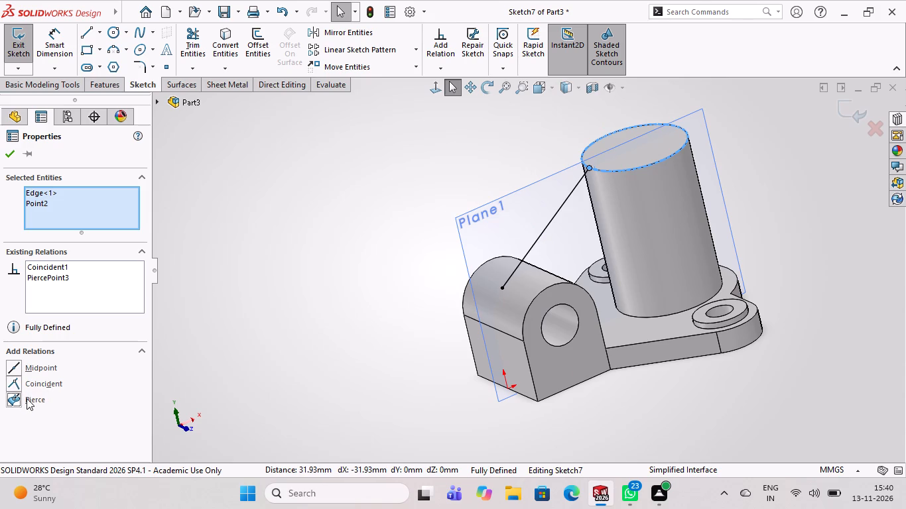
{"action": "key", "text": "Return"}
{"action": "left_click", "coordinate": [4, 152]}
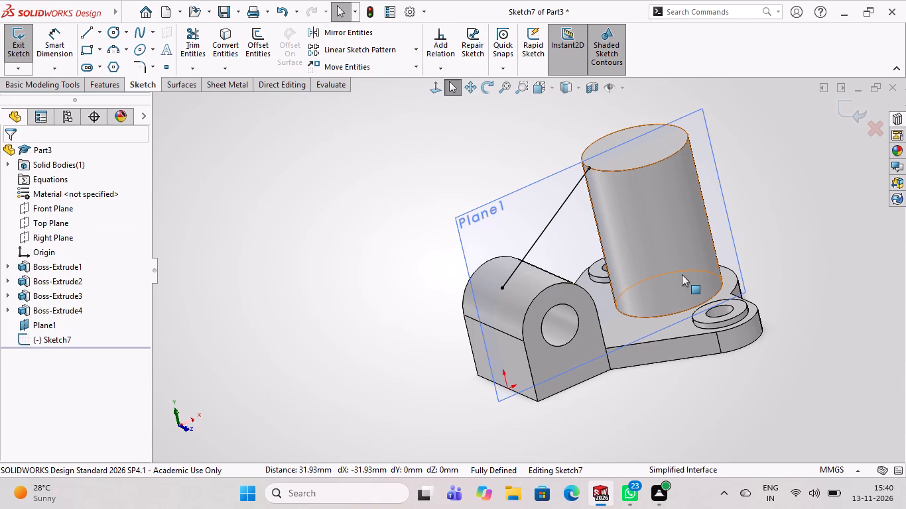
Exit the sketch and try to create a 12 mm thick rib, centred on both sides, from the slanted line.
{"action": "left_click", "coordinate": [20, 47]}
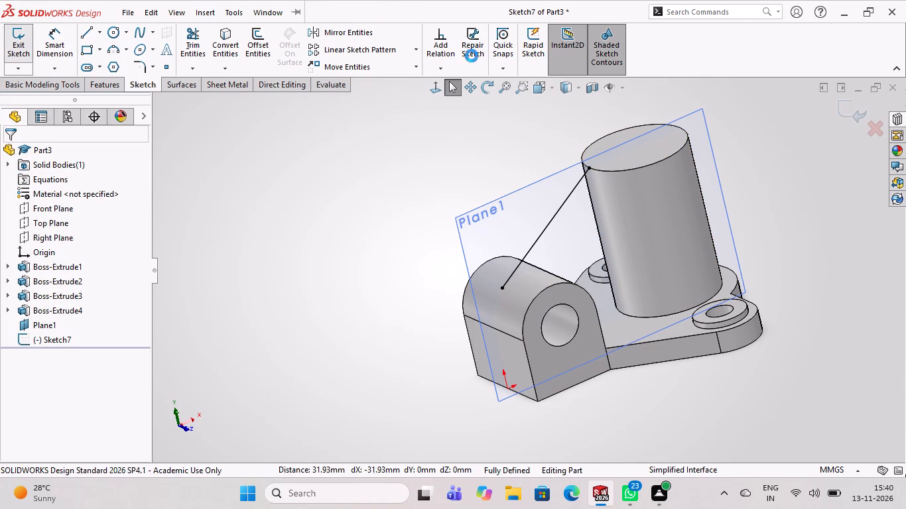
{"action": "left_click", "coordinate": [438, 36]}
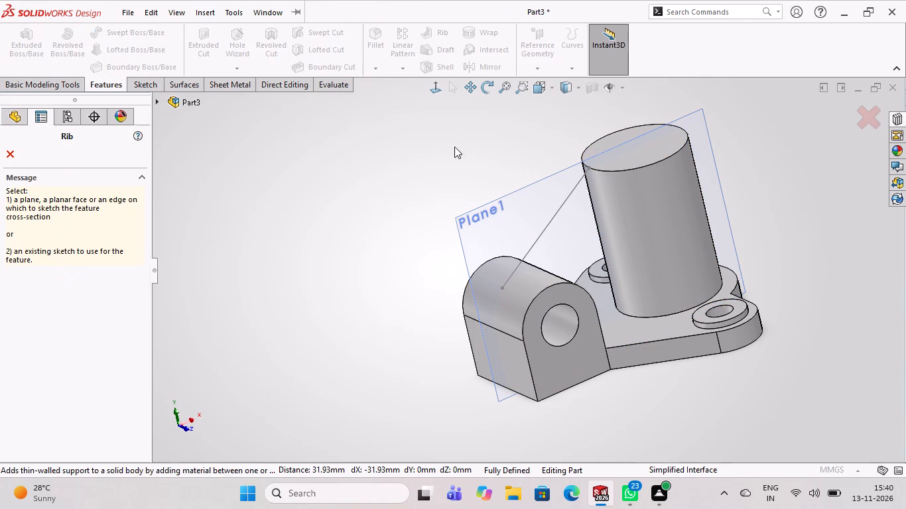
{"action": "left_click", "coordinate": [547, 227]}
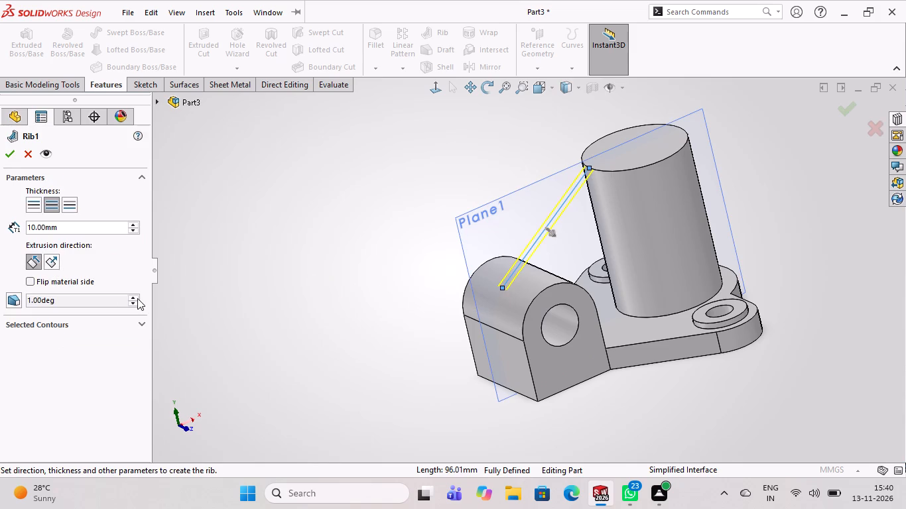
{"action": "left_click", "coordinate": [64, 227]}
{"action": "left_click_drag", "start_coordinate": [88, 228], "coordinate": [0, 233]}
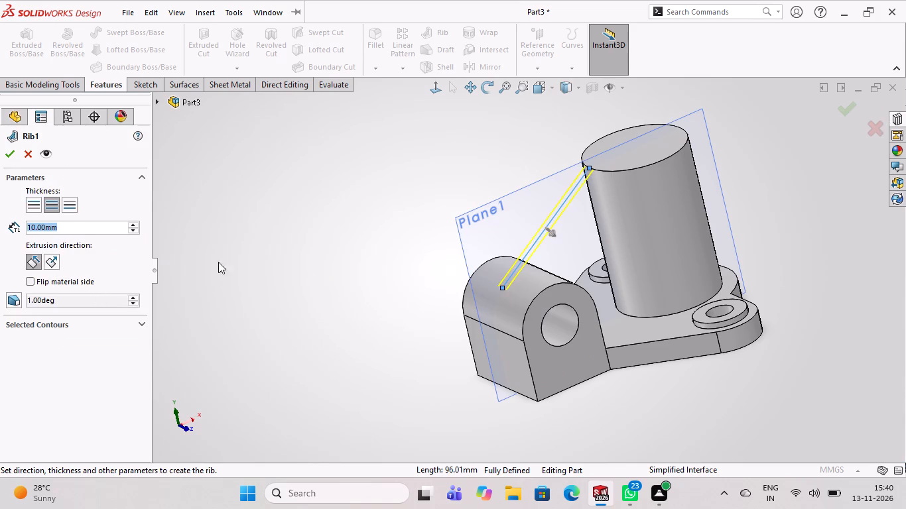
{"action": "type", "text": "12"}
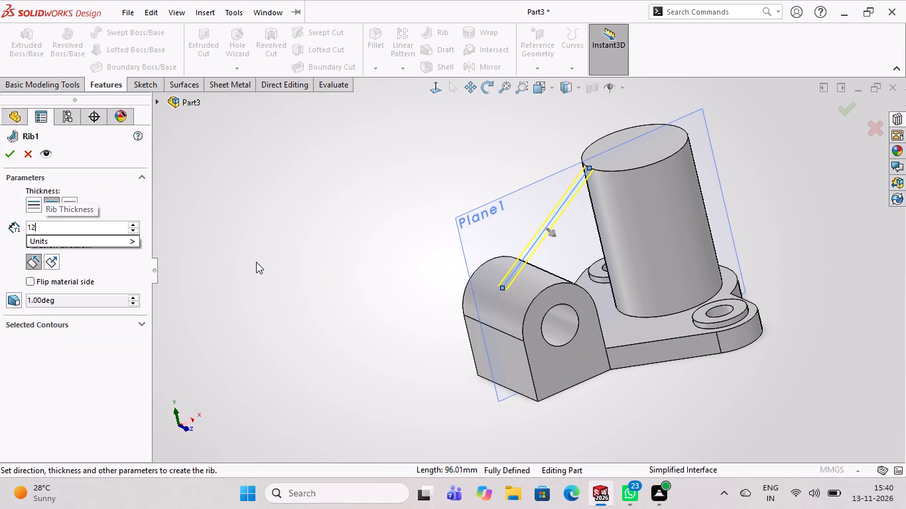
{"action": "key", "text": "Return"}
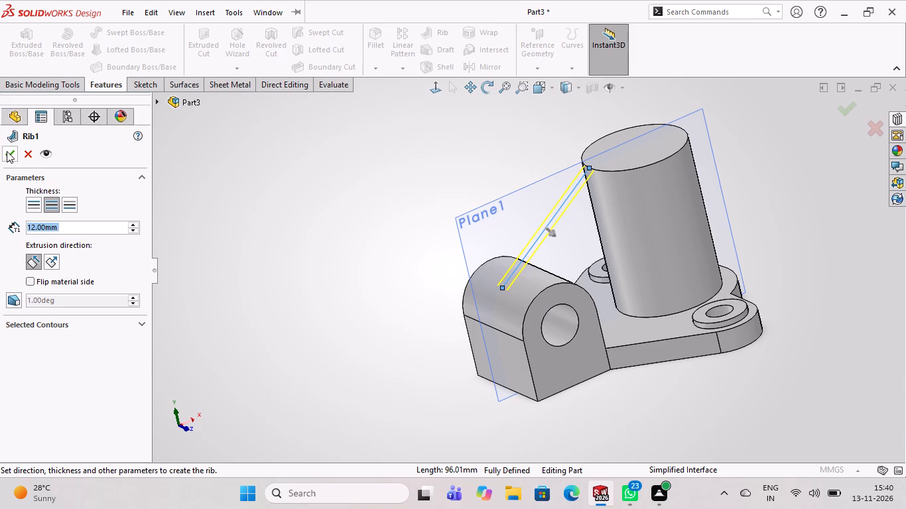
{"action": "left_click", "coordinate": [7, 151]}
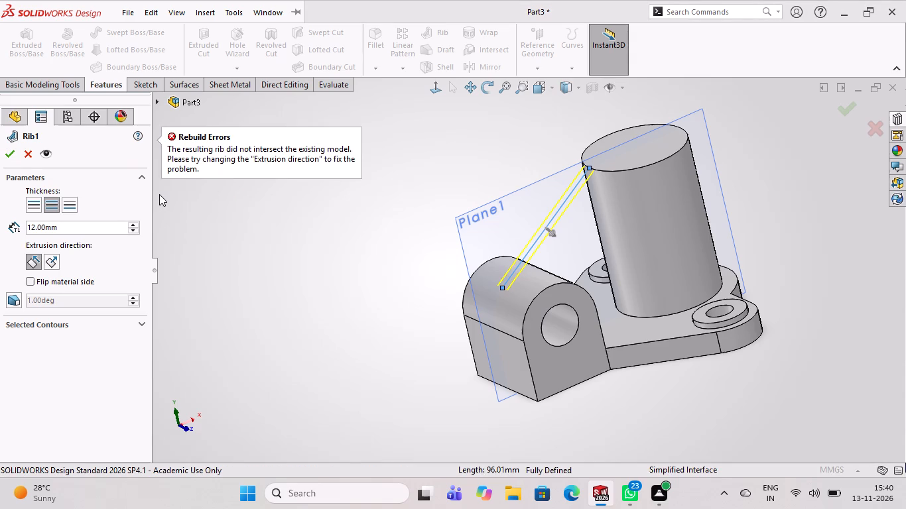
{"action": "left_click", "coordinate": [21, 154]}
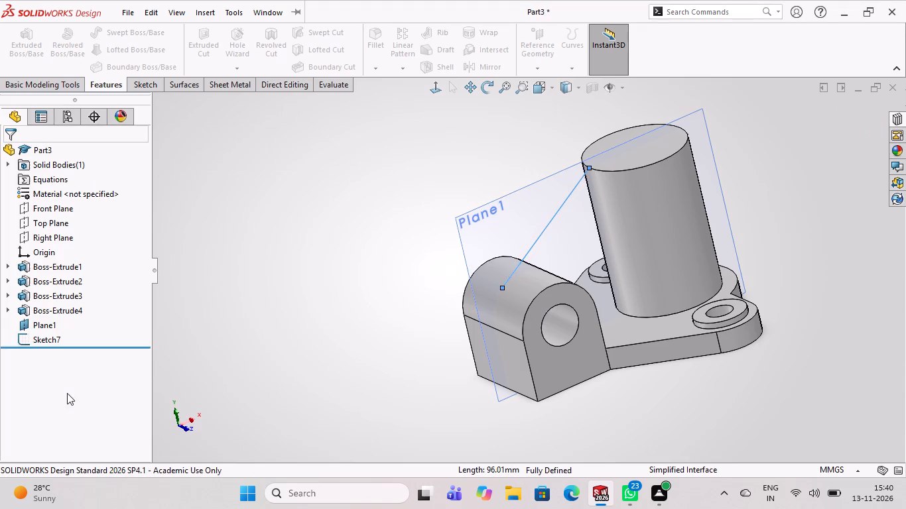
Reopen the slanted line's sketch and add a line about 2.1 mm long from its upper endpoint inward along the boss's top edge.
{"action": "left_click", "coordinate": [38, 335]}
{"action": "left_click", "coordinate": [48, 296]}
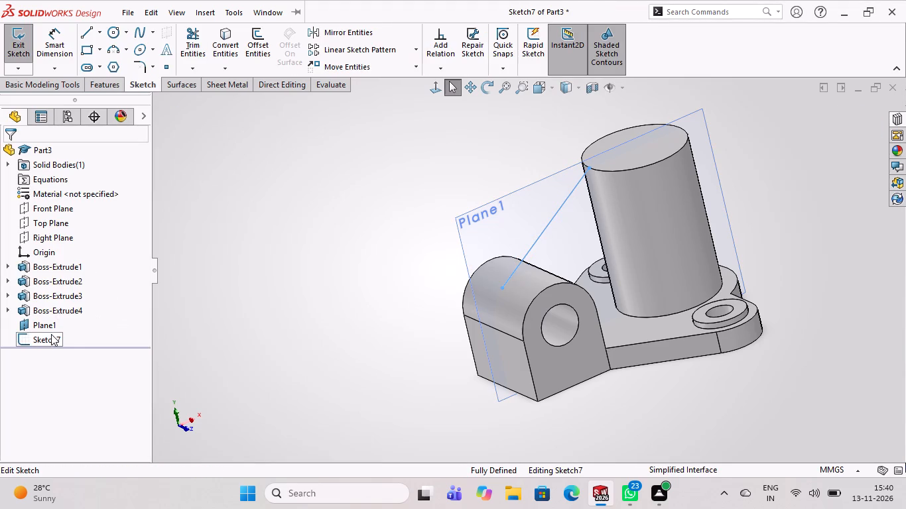
{"action": "left_click", "coordinate": [52, 336]}
{"action": "left_click_drag", "start_coordinate": [281, 235], "coordinate": [293, 234]}
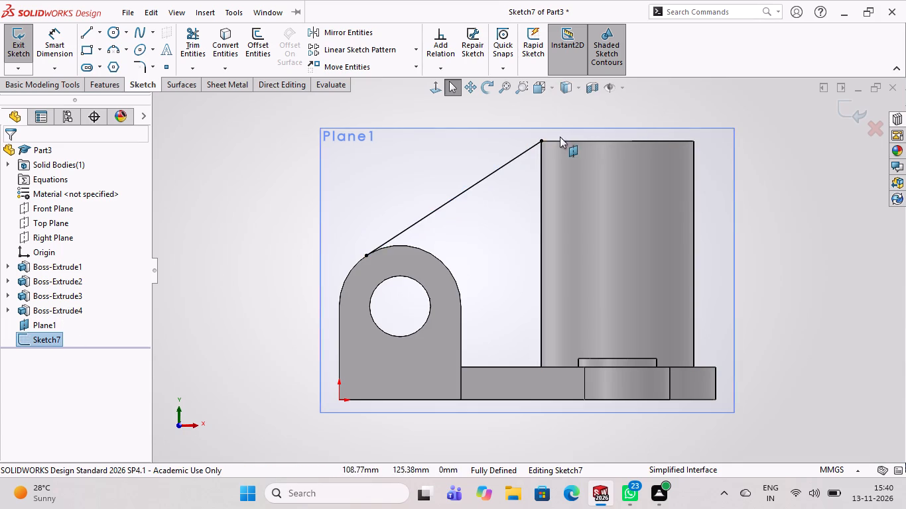
{"action": "scroll", "coordinate": [560, 137], "scroll_direction": "down", "scroll_amount": 4}
{"action": "left_click", "coordinate": [86, 32]}
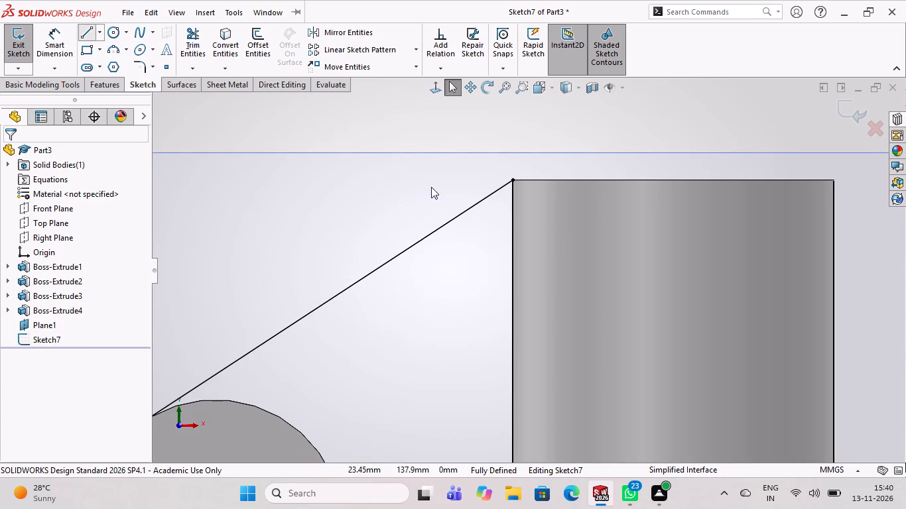
{"action": "left_click", "coordinate": [513, 178]}
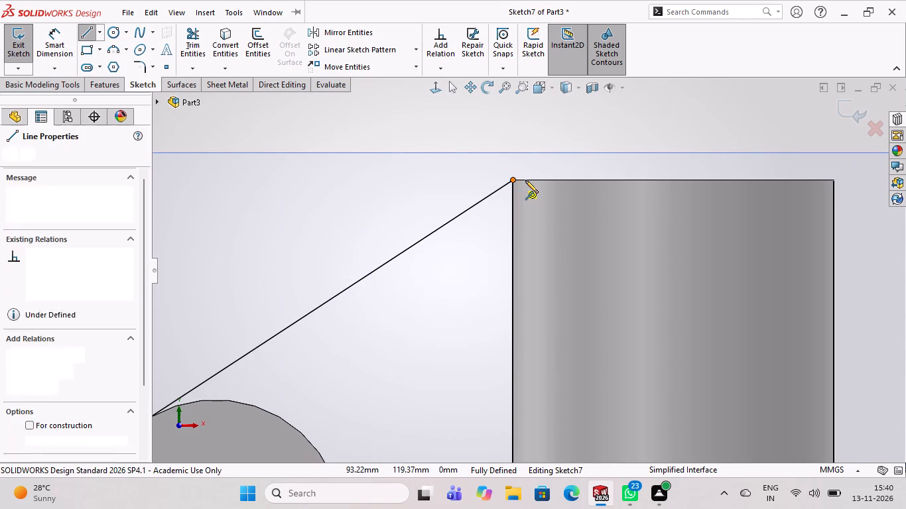
{"action": "left_click", "coordinate": [525, 180]}
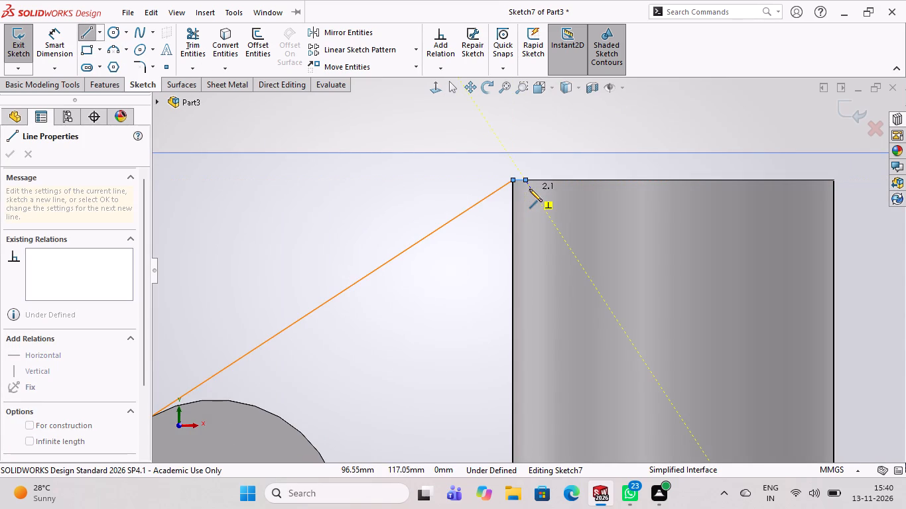
{"action": "key", "text": "Escape"}
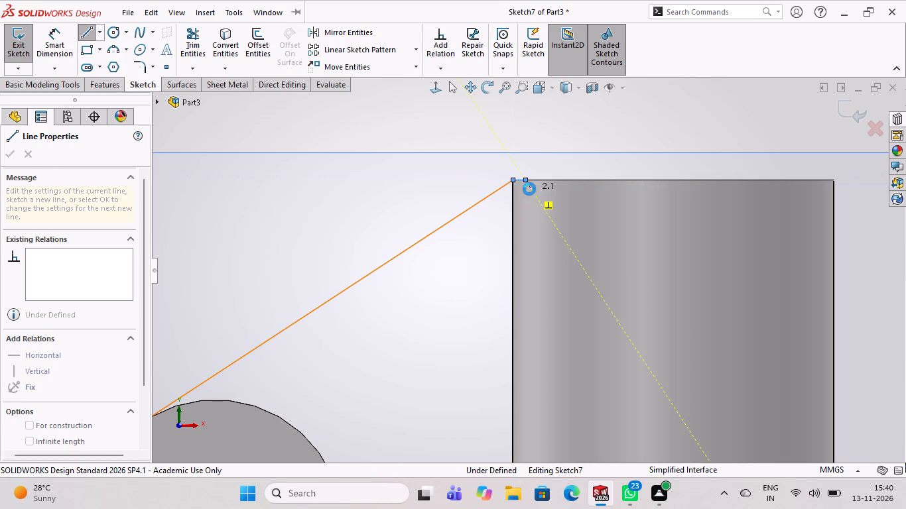
Exit the sketch and create a 12 mm thick rib, centred on both sides, from the slanted line's sketch.
{"action": "left_click", "coordinate": [842, 109]}
{"action": "scroll", "coordinate": [627, 177], "scroll_direction": "up", "scroll_amount": 3}
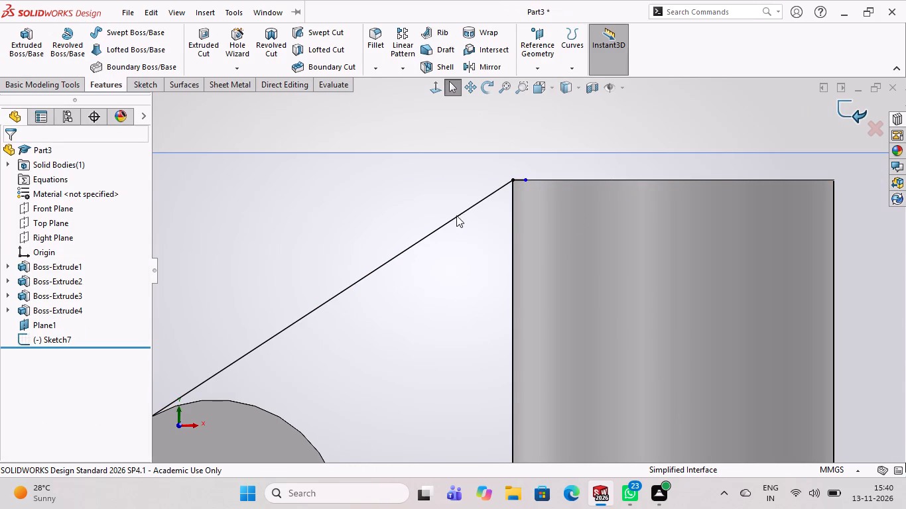
{"action": "middle_click_drag", "start_coordinate": [456, 215], "coordinate": [495, 248]}
{"action": "left_click", "coordinate": [431, 27]}
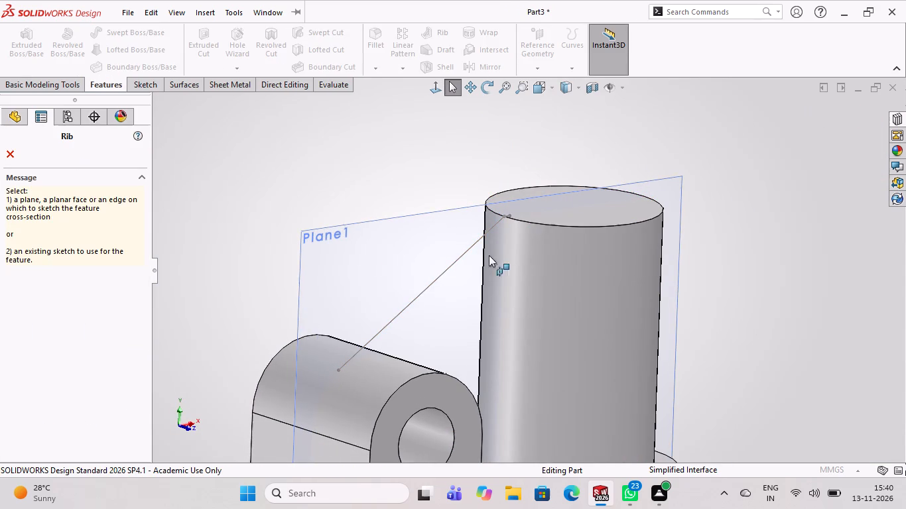
{"action": "left_click", "coordinate": [472, 249]}
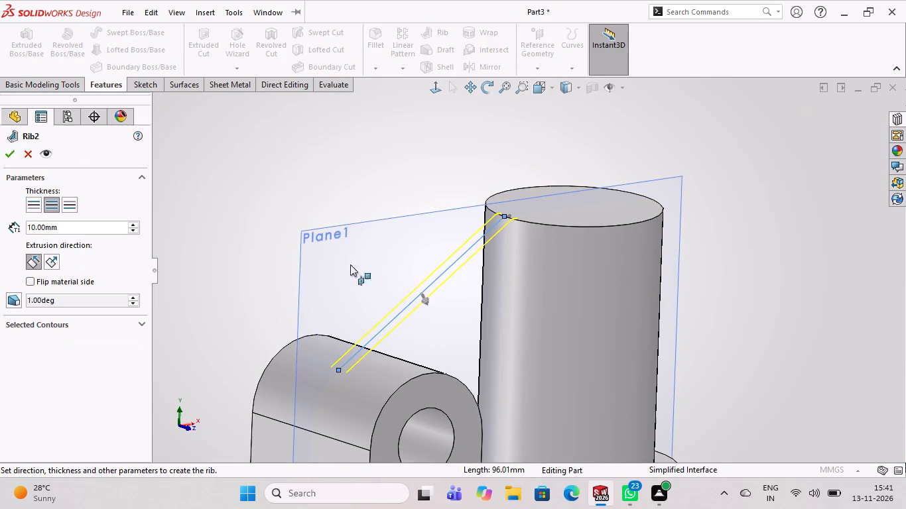
{"action": "left_click", "coordinate": [94, 232]}
{"action": "left_click_drag", "start_coordinate": [103, 229], "coordinate": [0, 229]}
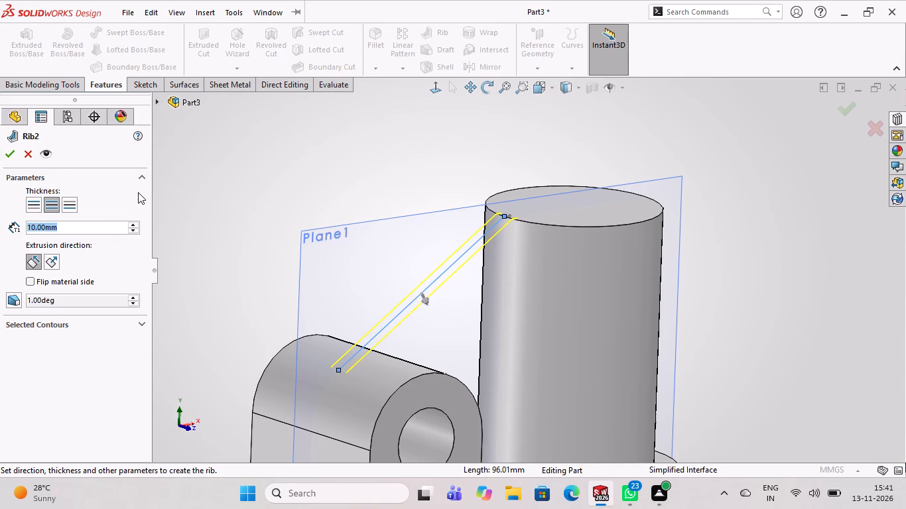
{"action": "type", "text": "12"}
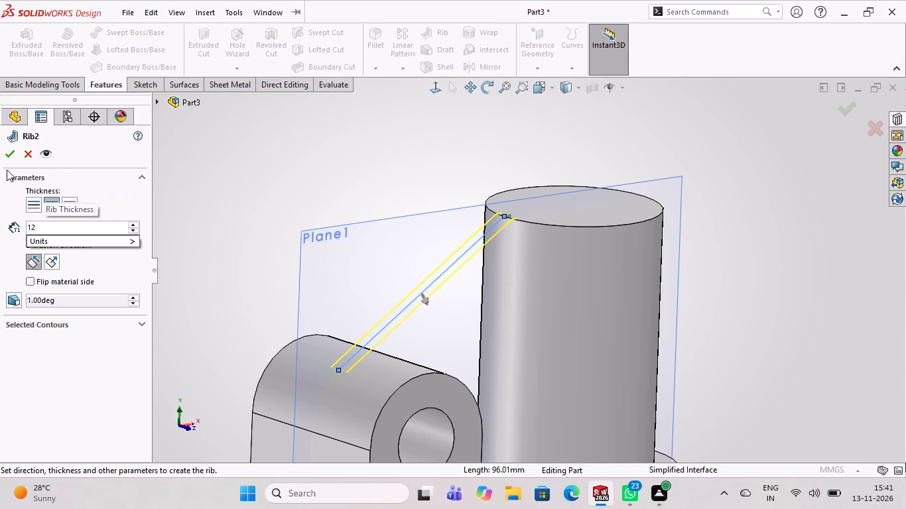
{"action": "left_click", "coordinate": [8, 155]}
{"action": "left_click", "coordinate": [8, 155]}
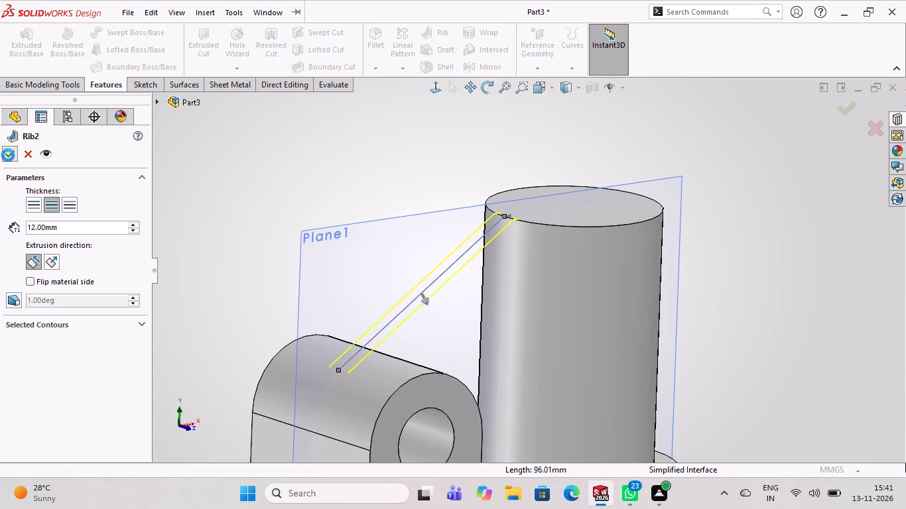
{"action": "left_click", "coordinate": [222, 192]}
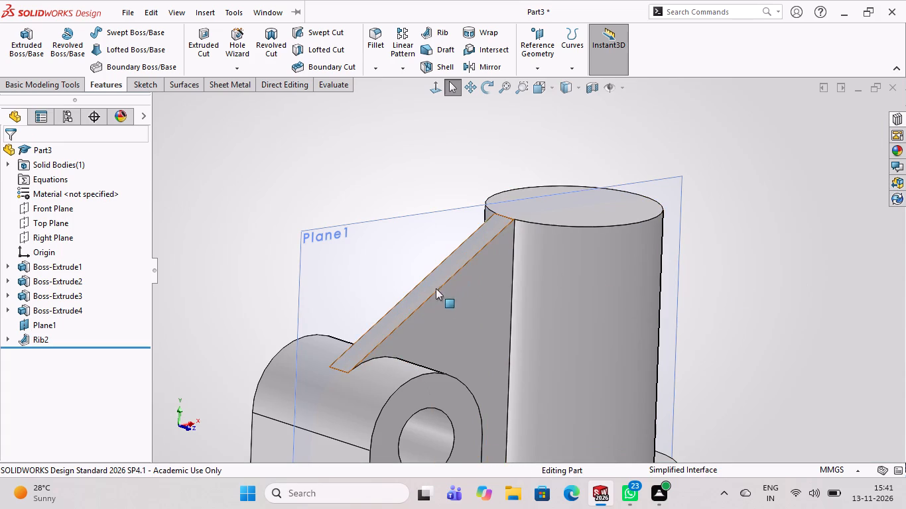
Examine the rib from several angles where it meets the cylindrical boss and the arched lug.
{"action": "scroll", "coordinate": [503, 243], "scroll_direction": "up", "scroll_amount": 1}
{"action": "middle_click_drag", "start_coordinate": [488, 250], "coordinate": [448, 247]}
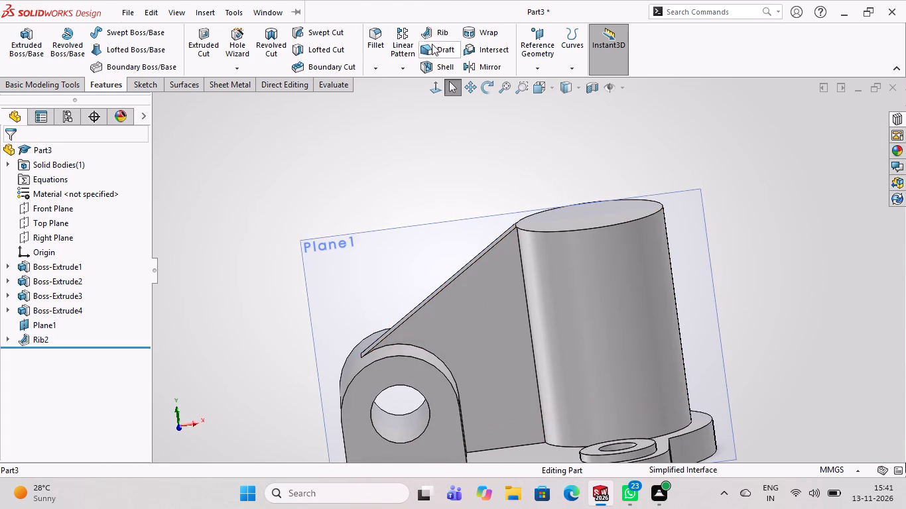
{"action": "scroll", "coordinate": [432, 44], "scroll_direction": "up", "scroll_amount": 1}
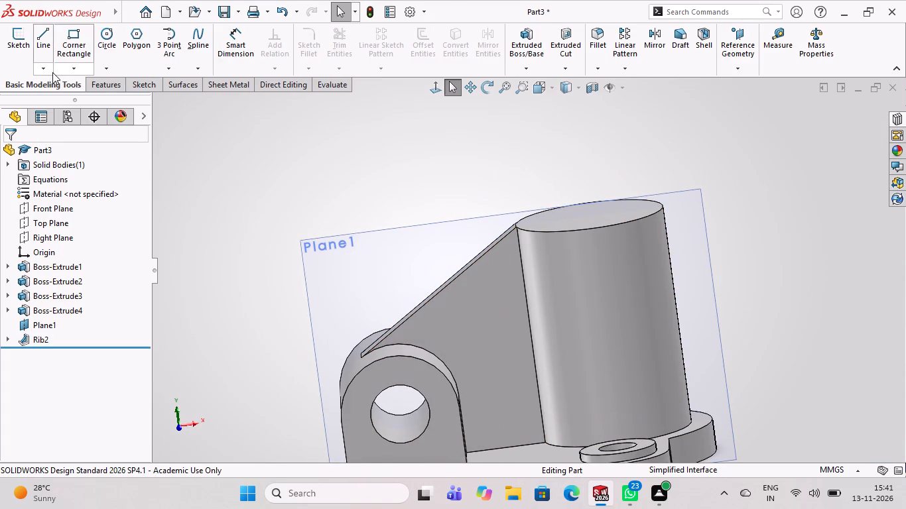
{"action": "left_click", "coordinate": [106, 78]}
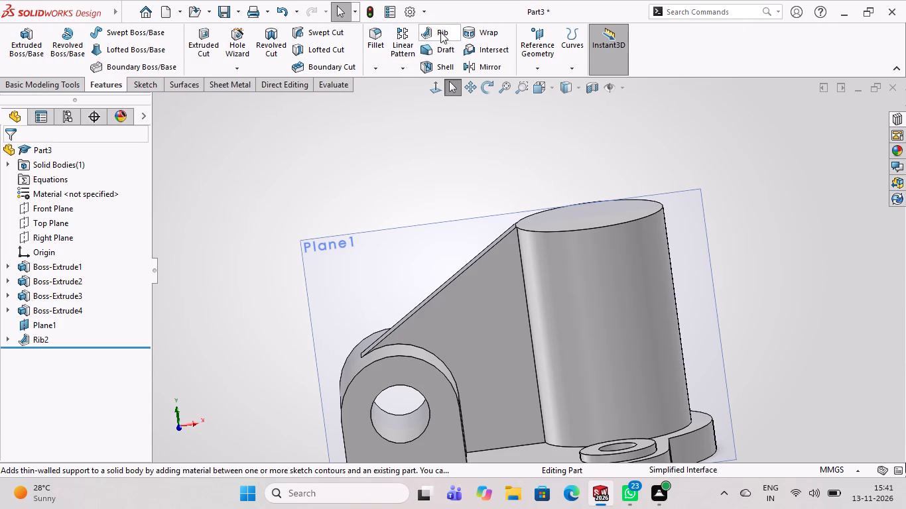
{"action": "middle_click_drag", "start_coordinate": [372, 176], "coordinate": [397, 185]}
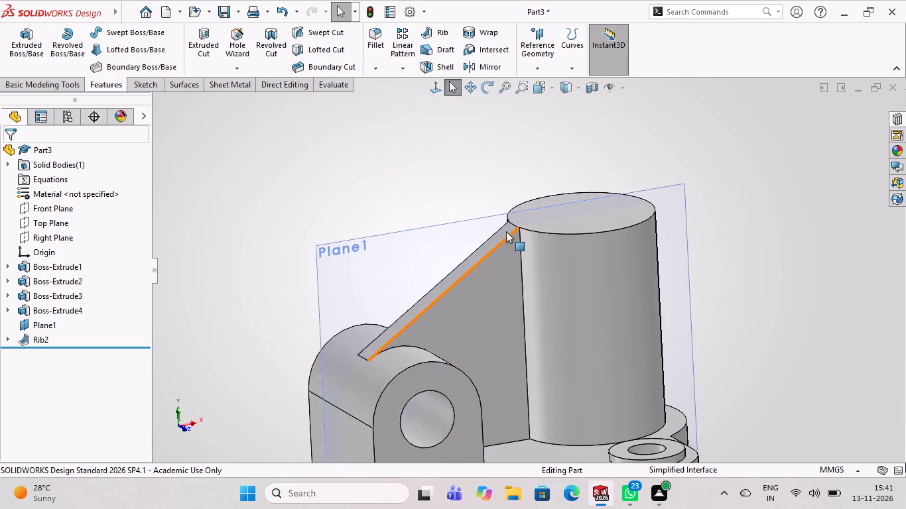
{"action": "scroll", "coordinate": [466, 246], "scroll_direction": "up", "scroll_amount": 2}
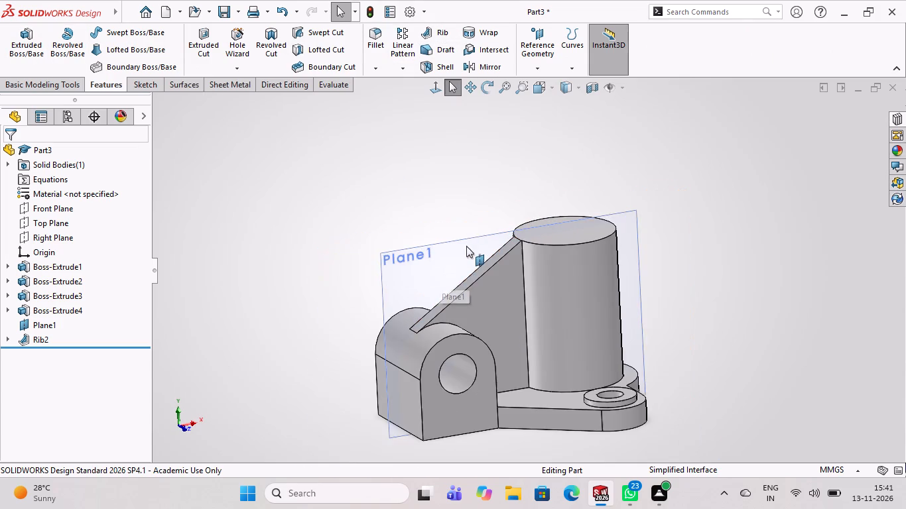
{"action": "scroll", "coordinate": [592, 322], "scroll_direction": "up", "scroll_amount": 1}
{"action": "scroll", "coordinate": [505, 331], "scroll_direction": "down", "scroll_amount": 2}
{"action": "middle_click_drag", "start_coordinate": [471, 354], "coordinate": [513, 351]}
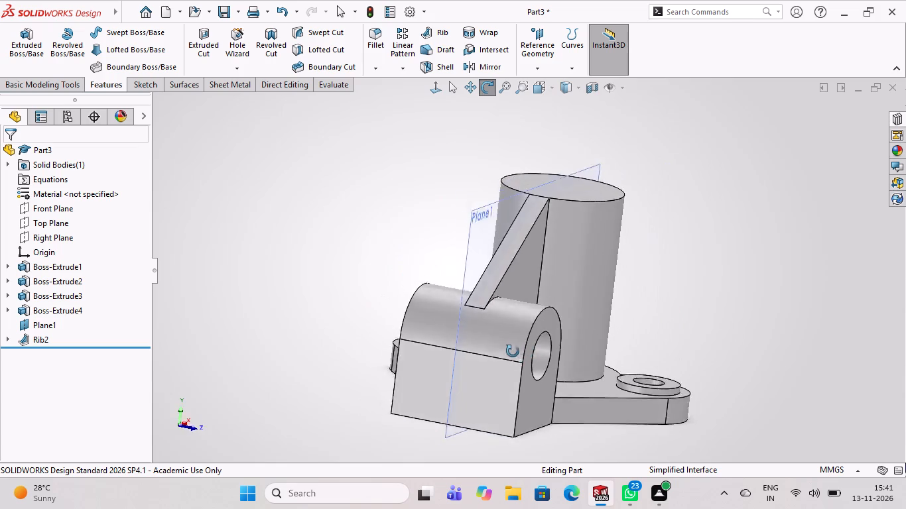
{"action": "middle_click_drag", "start_coordinate": [513, 351], "coordinate": [472, 347]}
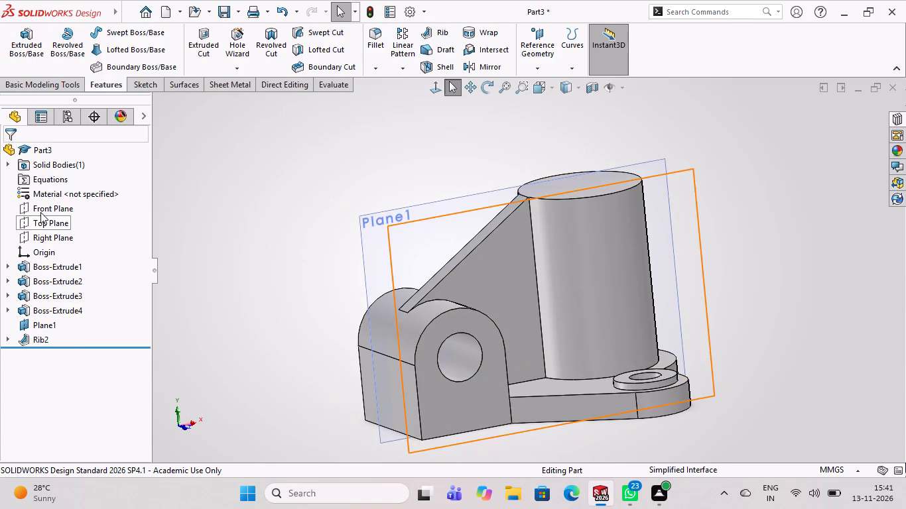
Hide the reference plane Plane1.
{"action": "right_click", "coordinate": [45, 327]}
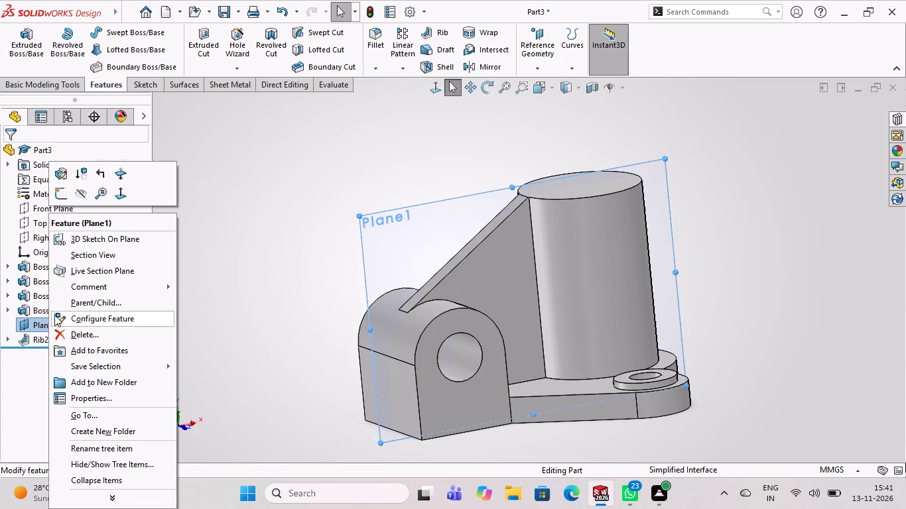
{"action": "left_click", "coordinate": [76, 192]}
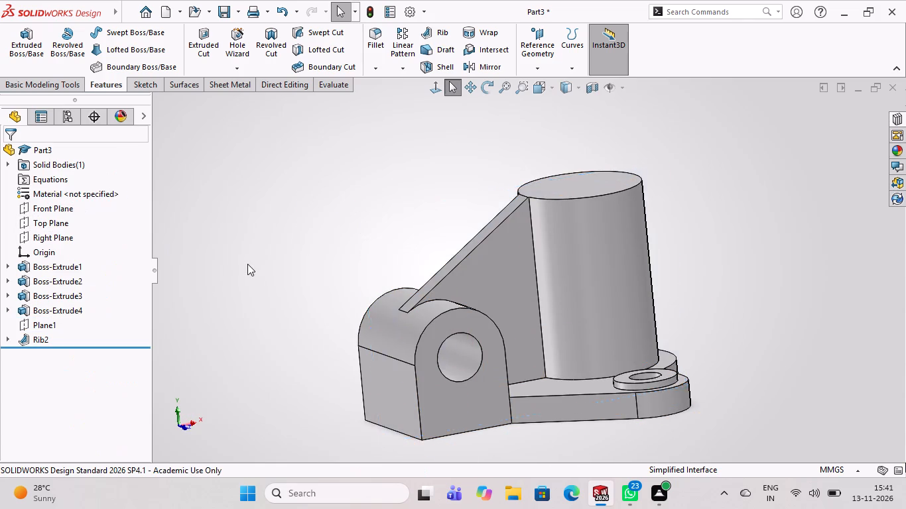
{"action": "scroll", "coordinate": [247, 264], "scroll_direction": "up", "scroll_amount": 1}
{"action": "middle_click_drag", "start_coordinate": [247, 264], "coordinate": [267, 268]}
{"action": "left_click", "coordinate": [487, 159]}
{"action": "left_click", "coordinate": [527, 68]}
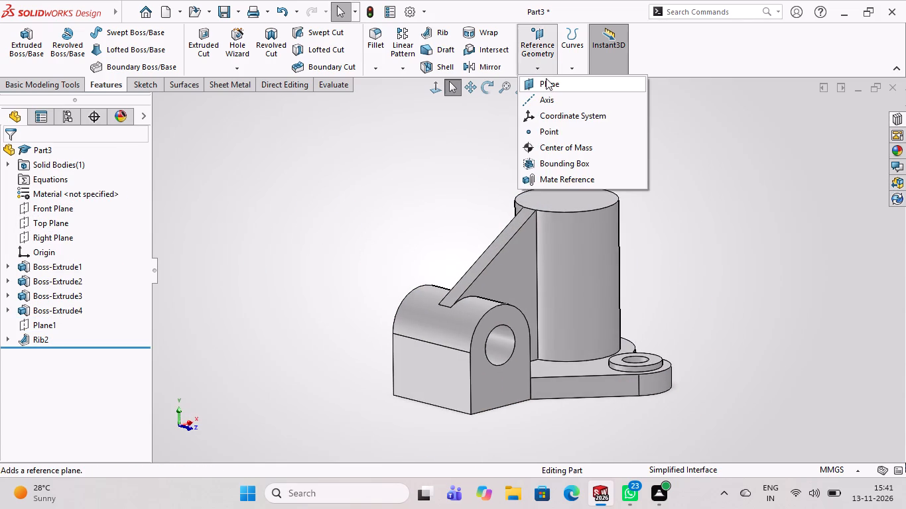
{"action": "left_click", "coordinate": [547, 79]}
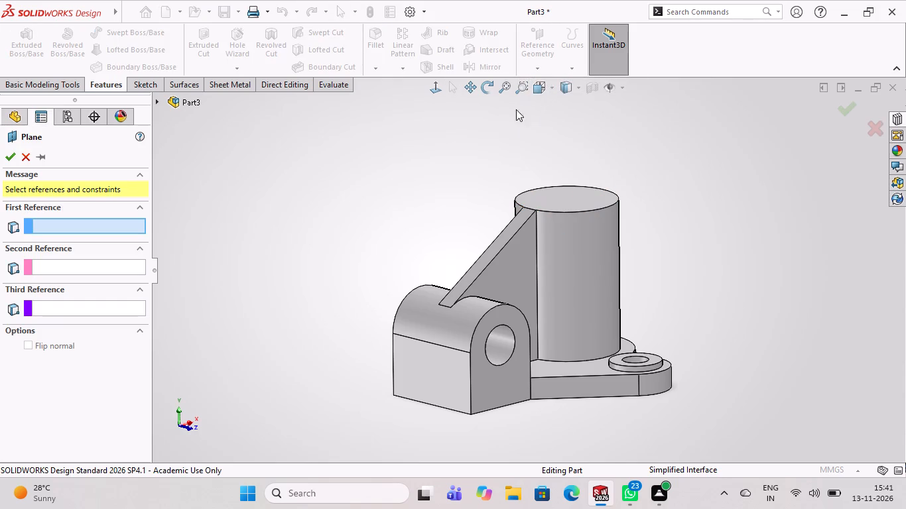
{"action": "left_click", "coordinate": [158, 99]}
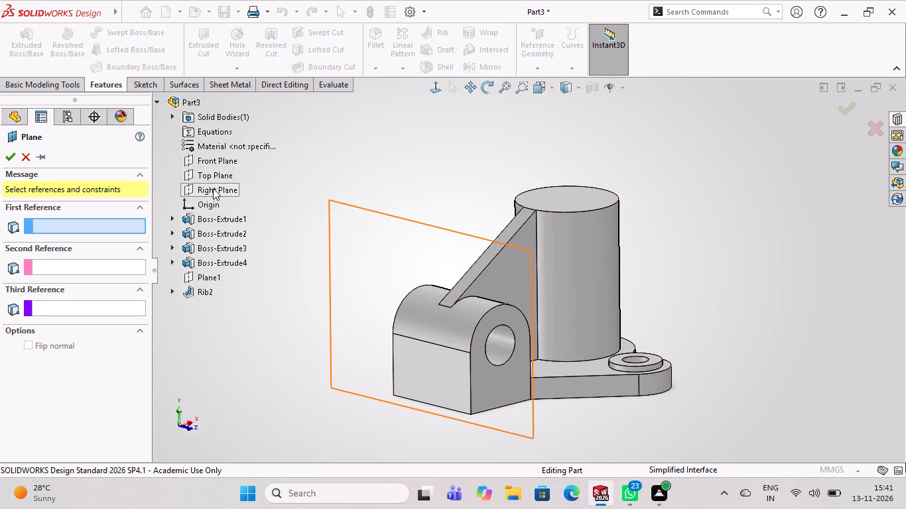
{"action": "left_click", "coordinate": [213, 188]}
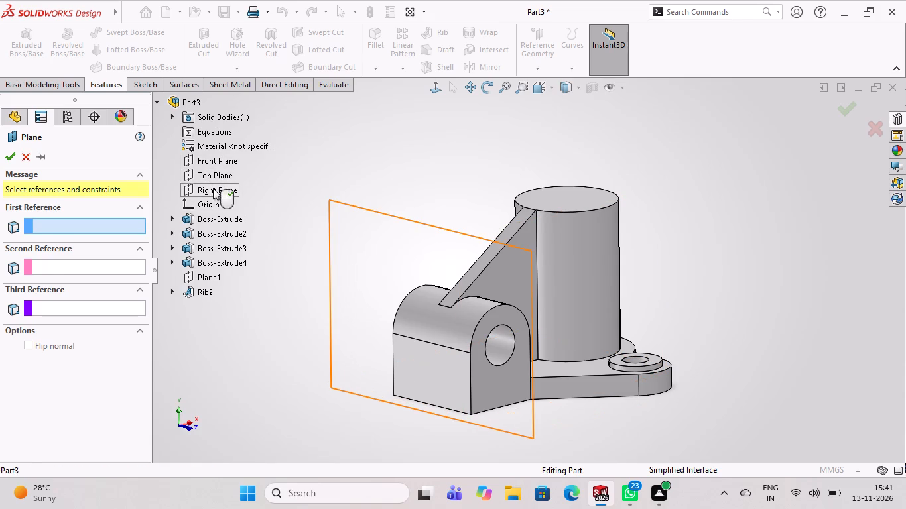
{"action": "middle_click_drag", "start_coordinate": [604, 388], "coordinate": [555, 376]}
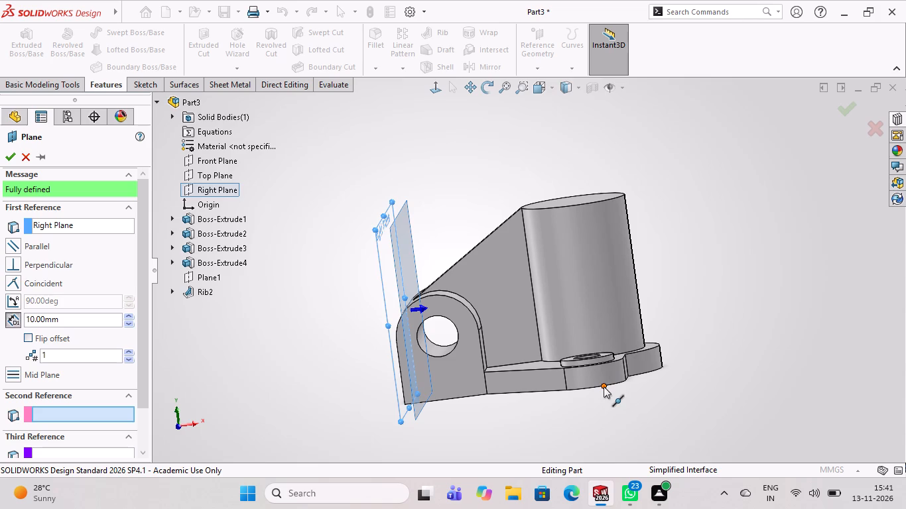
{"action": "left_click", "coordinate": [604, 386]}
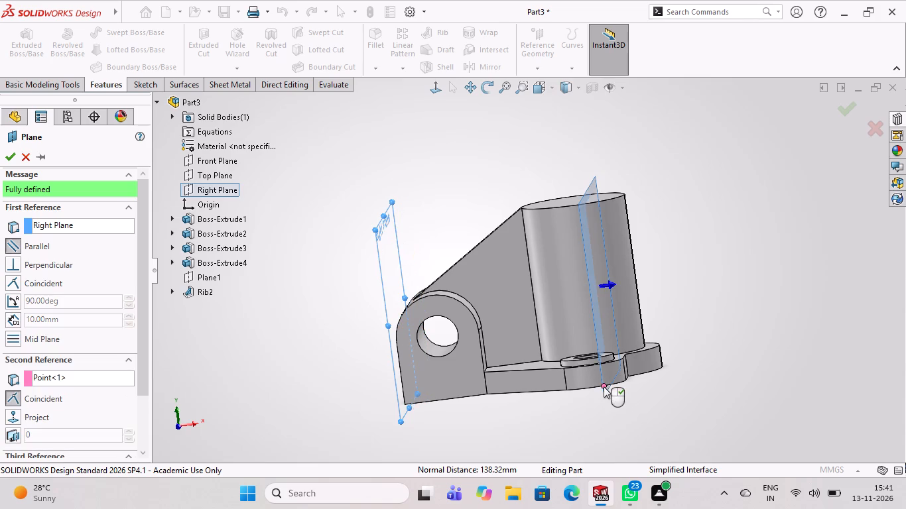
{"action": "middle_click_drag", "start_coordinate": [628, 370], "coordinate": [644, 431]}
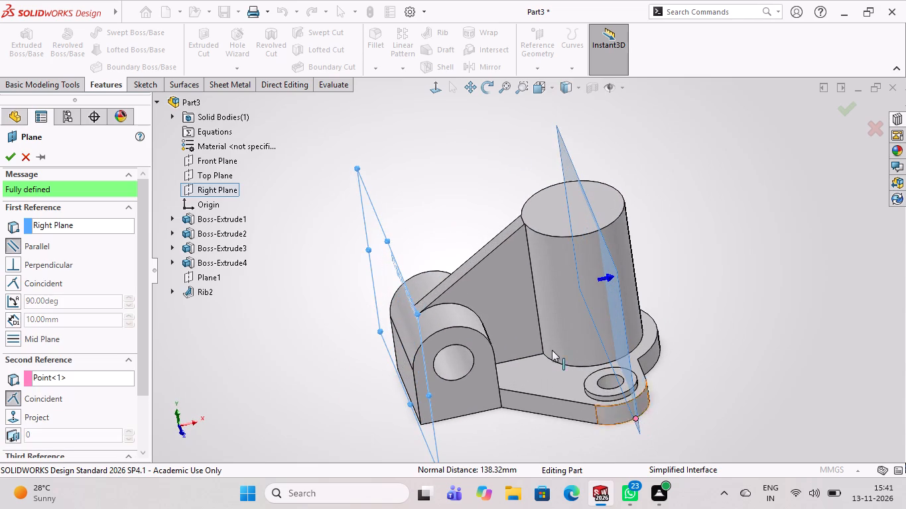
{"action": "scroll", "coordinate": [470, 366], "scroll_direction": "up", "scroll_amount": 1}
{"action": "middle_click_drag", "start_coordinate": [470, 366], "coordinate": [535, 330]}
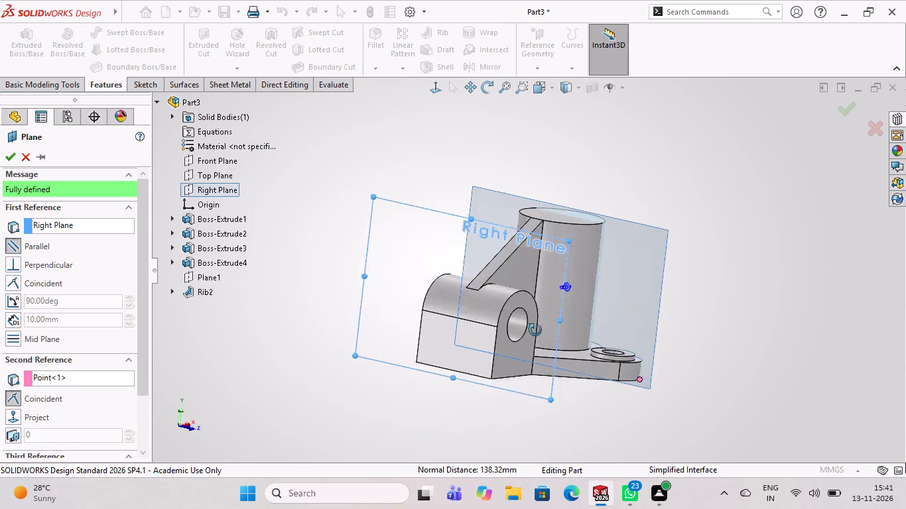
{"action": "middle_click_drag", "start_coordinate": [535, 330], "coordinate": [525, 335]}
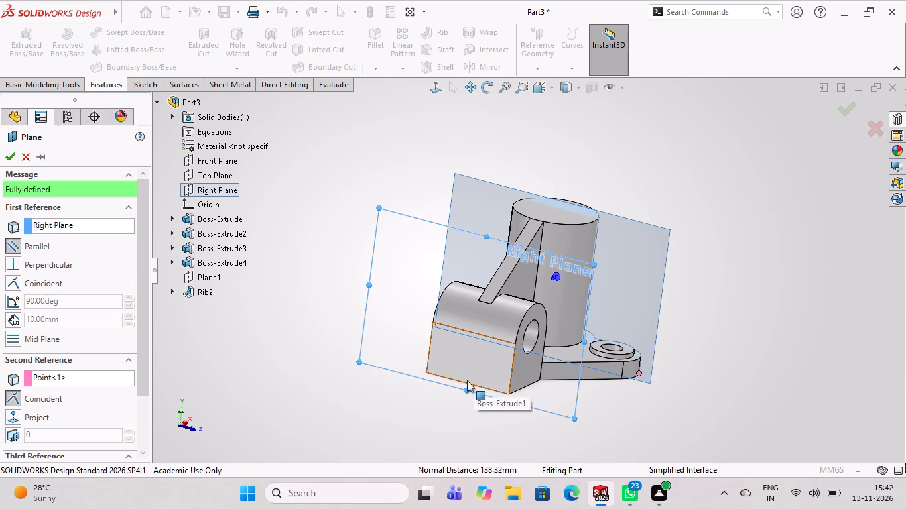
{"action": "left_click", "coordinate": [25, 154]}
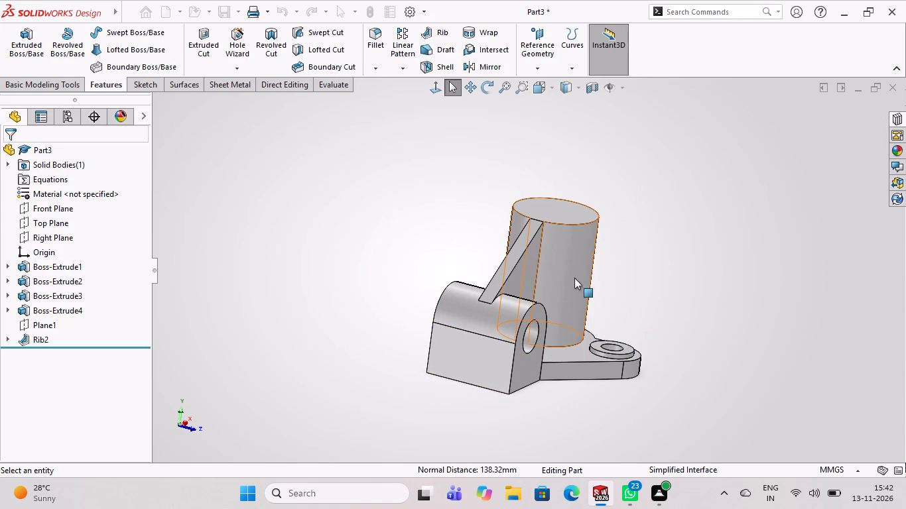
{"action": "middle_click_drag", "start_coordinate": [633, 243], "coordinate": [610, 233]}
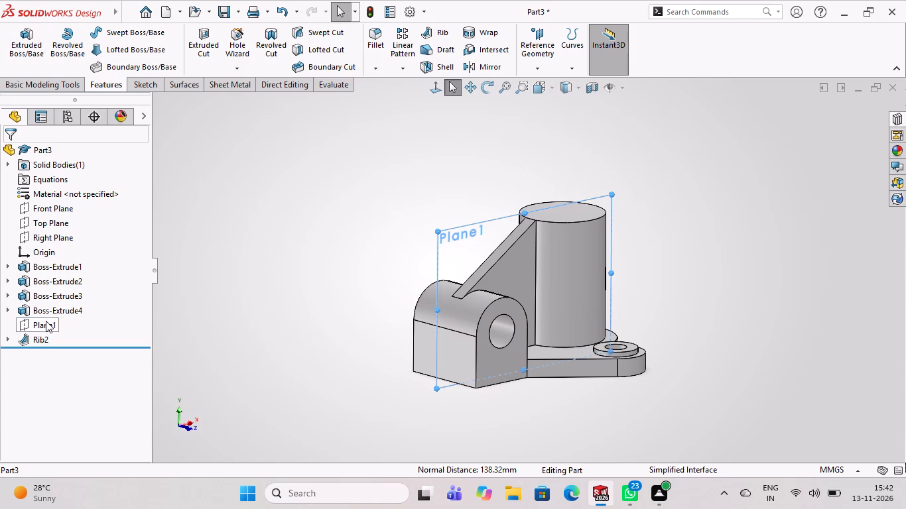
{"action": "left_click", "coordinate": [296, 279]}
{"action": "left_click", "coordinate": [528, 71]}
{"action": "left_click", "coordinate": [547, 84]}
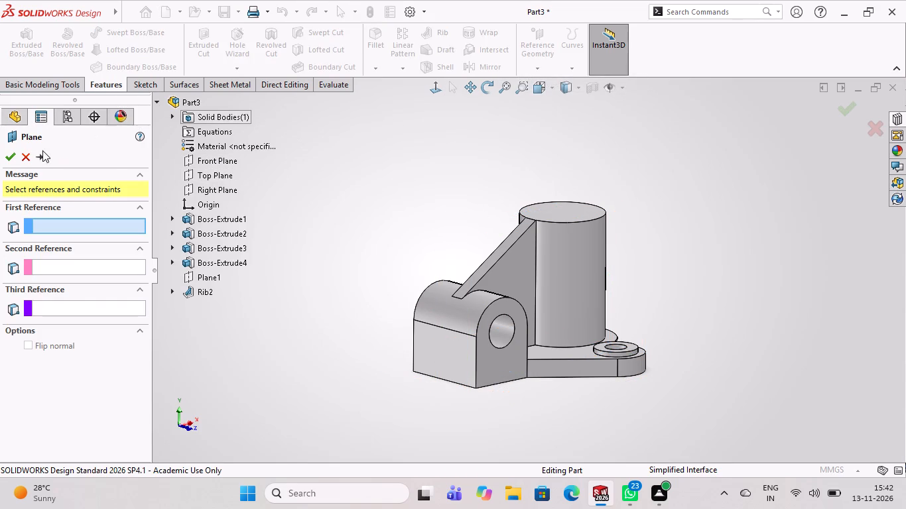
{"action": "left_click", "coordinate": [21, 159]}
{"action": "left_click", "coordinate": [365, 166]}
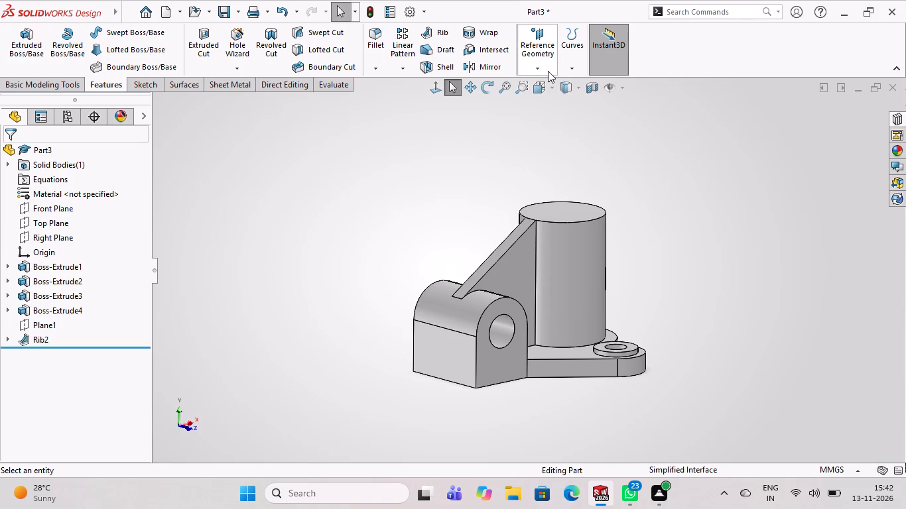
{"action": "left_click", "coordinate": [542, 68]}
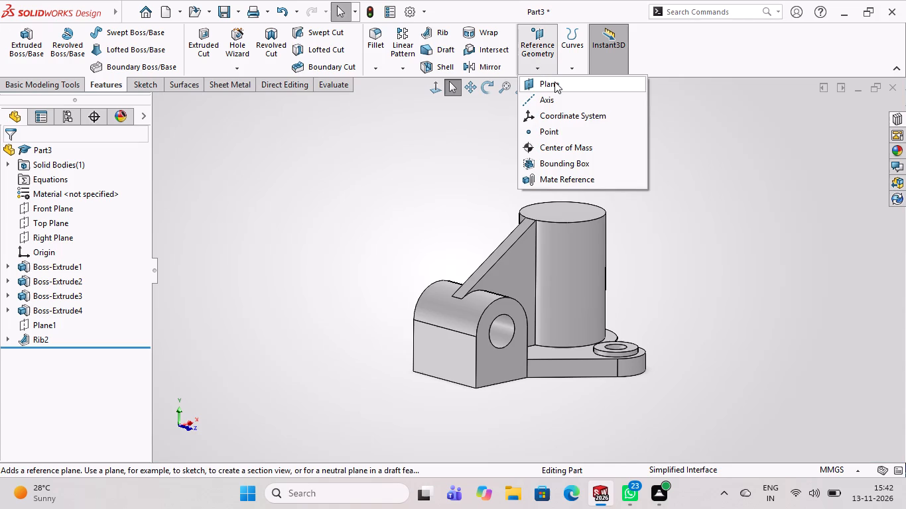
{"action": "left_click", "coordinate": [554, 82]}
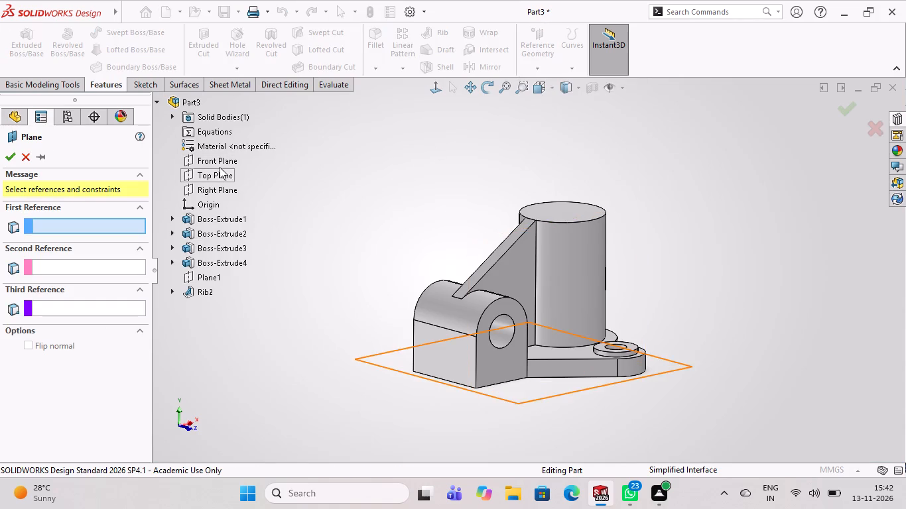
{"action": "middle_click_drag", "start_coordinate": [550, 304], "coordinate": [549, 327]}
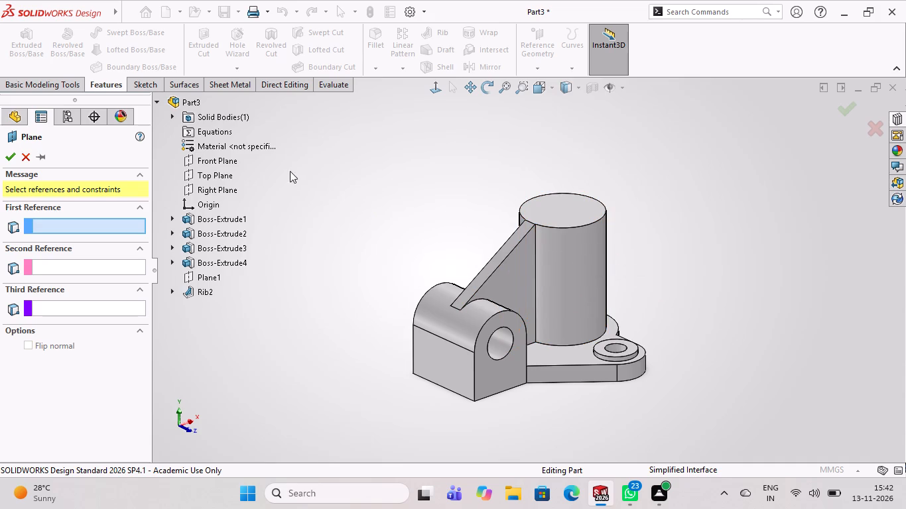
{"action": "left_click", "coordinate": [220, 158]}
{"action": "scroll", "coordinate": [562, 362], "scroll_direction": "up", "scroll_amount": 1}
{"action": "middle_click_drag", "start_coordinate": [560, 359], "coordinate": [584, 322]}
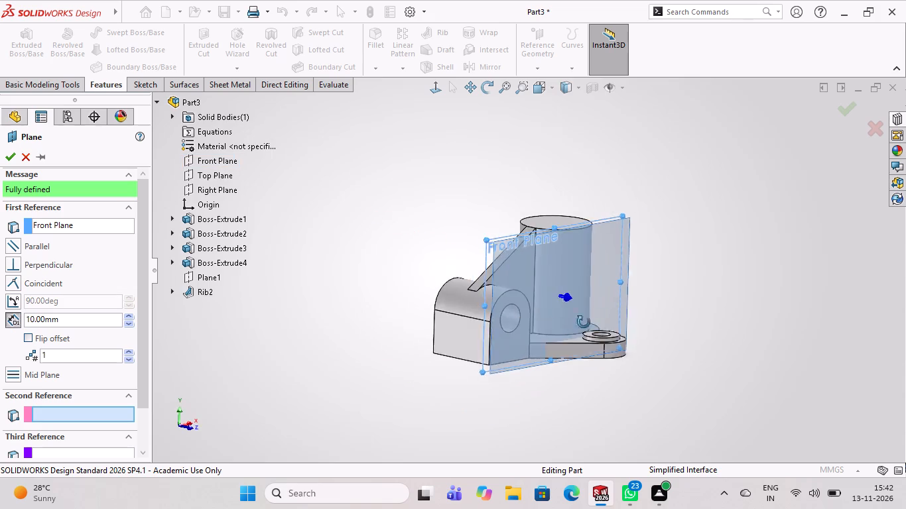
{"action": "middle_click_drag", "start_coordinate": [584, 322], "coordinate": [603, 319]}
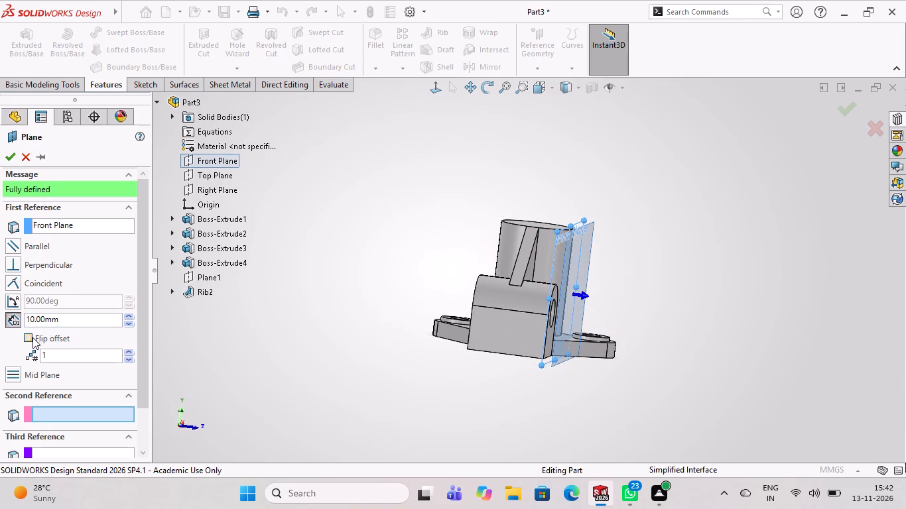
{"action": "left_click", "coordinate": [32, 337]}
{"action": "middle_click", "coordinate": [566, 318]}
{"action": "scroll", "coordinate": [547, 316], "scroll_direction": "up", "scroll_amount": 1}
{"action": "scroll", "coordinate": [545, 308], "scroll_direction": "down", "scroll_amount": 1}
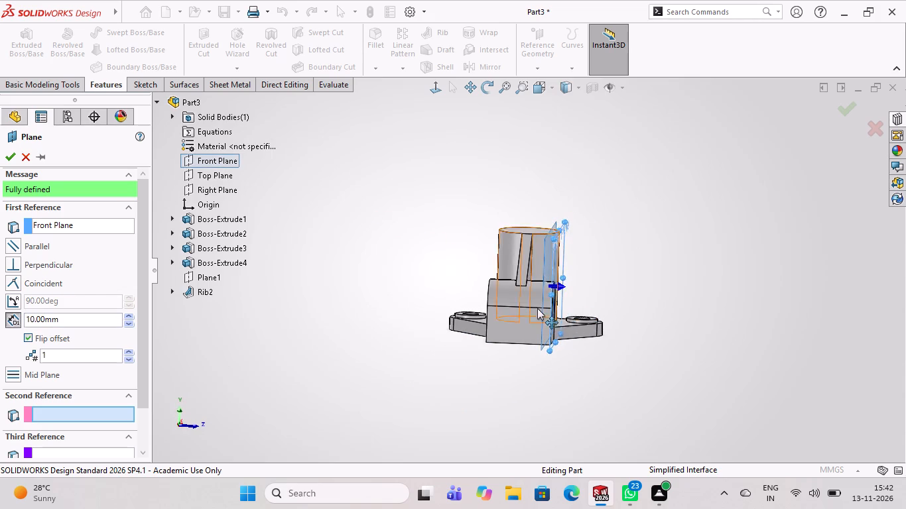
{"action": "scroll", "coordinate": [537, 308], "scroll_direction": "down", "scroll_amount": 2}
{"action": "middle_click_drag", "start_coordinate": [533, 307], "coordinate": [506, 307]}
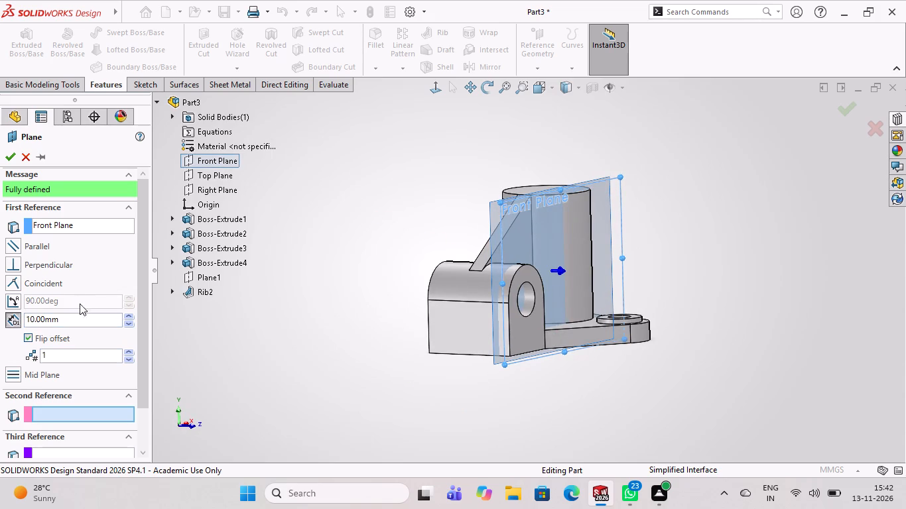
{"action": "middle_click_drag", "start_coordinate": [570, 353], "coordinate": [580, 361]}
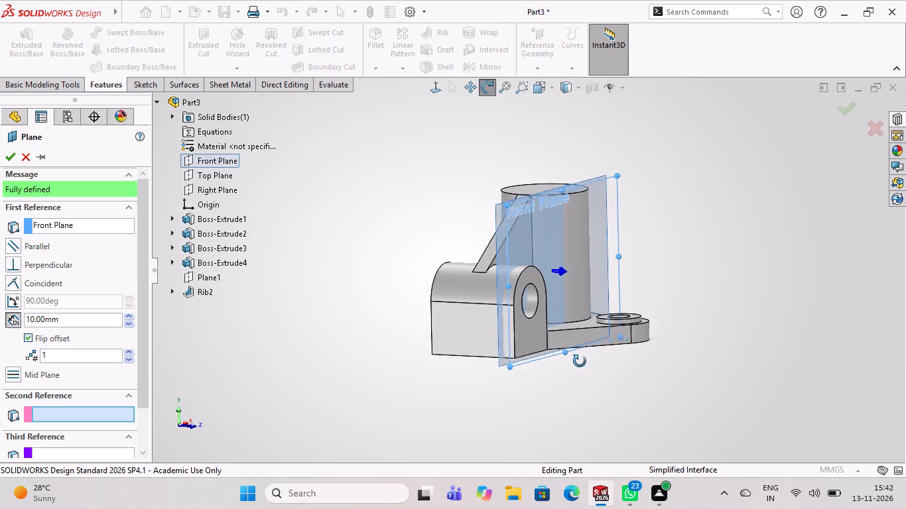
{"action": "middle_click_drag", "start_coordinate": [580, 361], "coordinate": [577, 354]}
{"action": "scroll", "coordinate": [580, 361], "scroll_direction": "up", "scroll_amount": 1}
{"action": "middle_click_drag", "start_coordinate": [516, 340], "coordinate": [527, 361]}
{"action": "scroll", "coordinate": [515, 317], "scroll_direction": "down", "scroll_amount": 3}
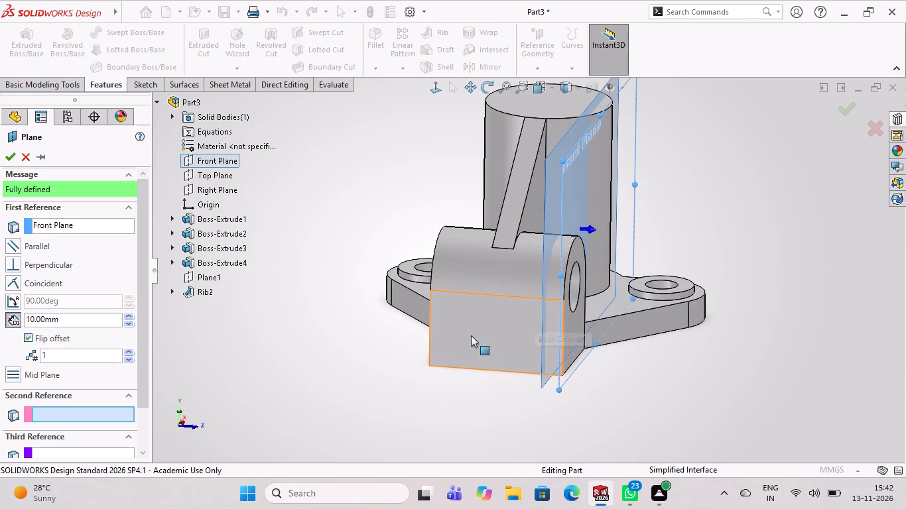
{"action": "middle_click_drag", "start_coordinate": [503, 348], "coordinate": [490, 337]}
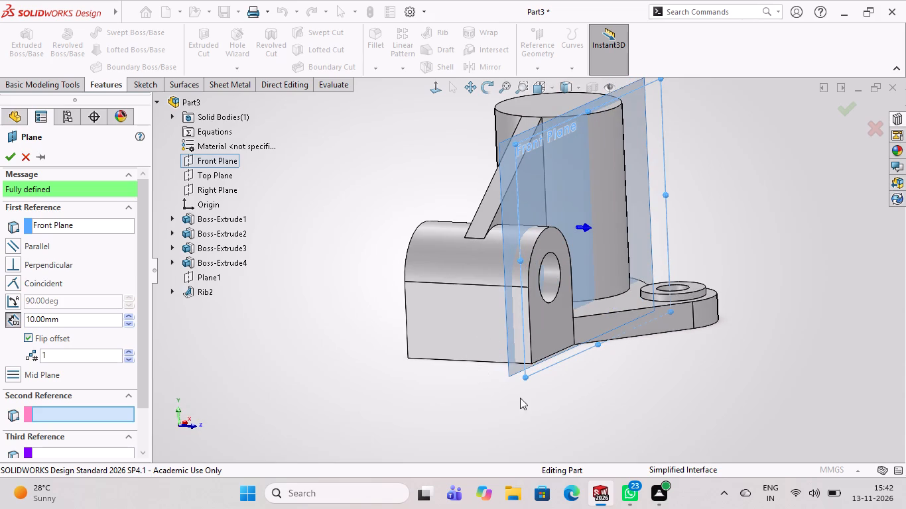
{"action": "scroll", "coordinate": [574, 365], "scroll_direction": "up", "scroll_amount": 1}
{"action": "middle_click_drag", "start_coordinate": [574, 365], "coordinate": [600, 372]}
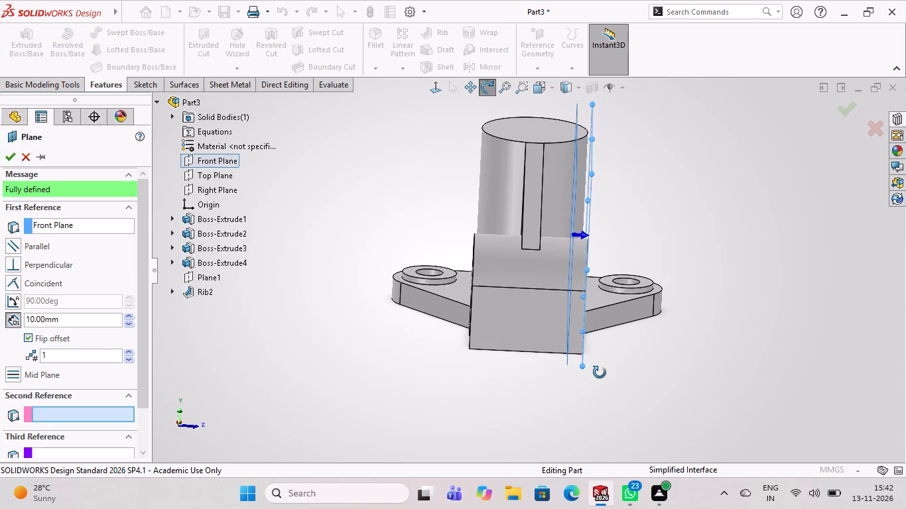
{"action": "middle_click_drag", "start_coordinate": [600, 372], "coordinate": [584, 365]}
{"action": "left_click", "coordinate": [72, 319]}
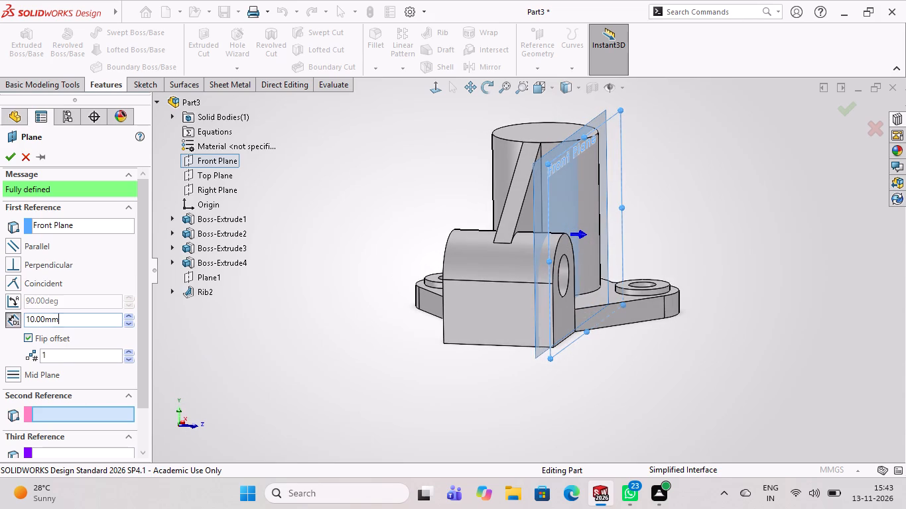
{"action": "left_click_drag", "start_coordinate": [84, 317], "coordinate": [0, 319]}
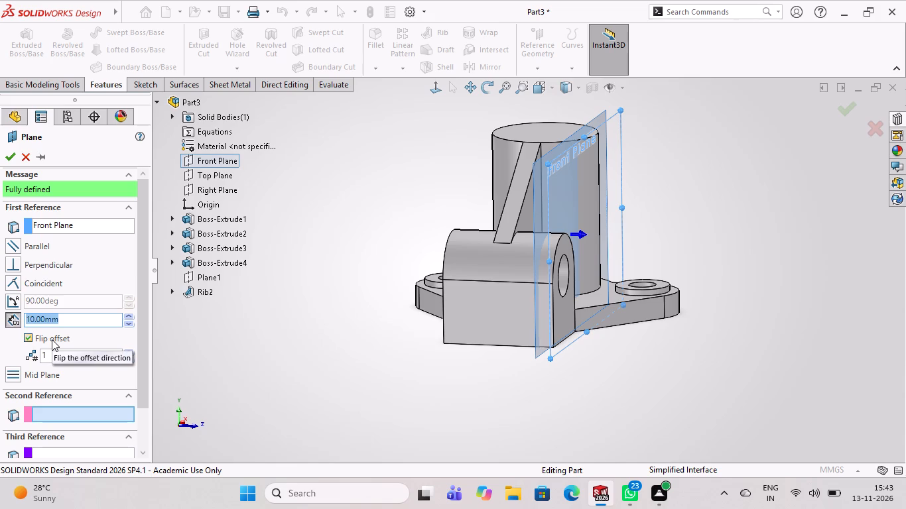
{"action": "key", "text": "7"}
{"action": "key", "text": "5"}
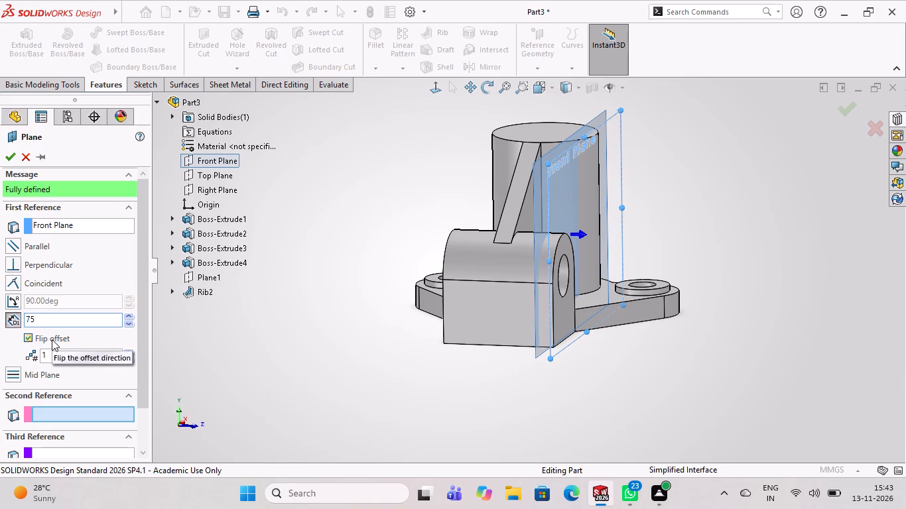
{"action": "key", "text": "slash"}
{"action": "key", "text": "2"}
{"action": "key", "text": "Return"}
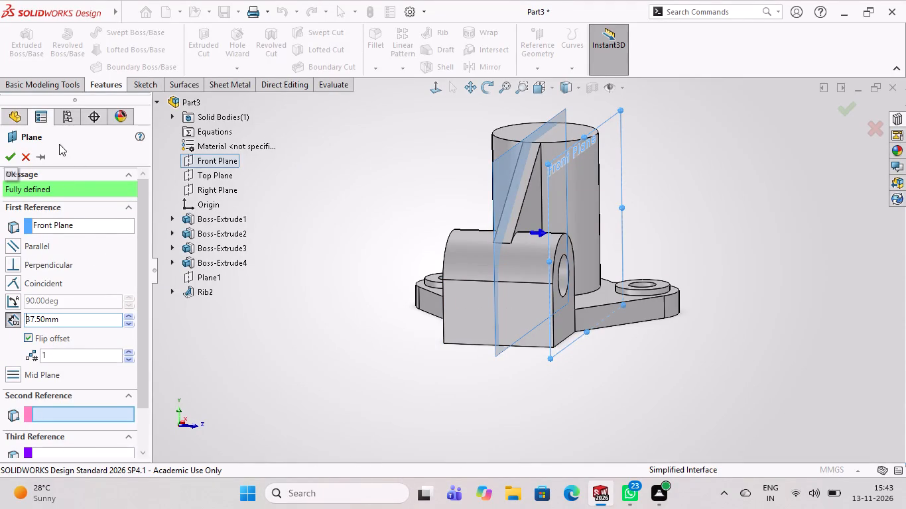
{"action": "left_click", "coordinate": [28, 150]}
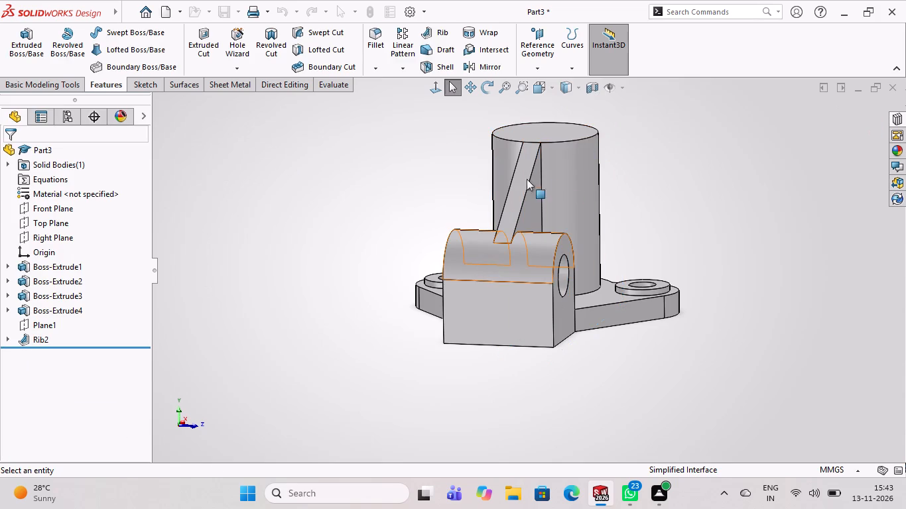
Examine the rib, arched lug, cylindrical boss and flanged plate from several angles.
{"action": "middle_click_drag", "start_coordinate": [642, 179], "coordinate": [608, 192]}
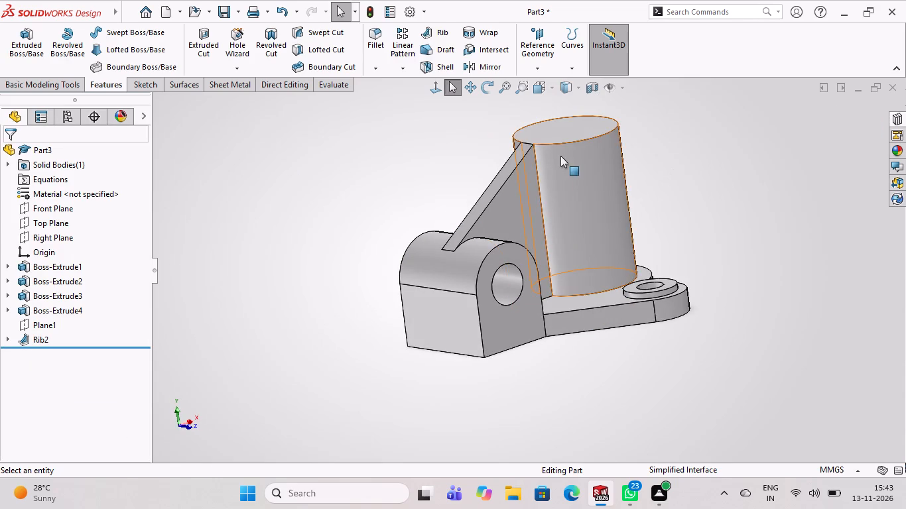
{"action": "middle_click_drag", "start_coordinate": [542, 176], "coordinate": [588, 193]}
{"action": "scroll", "coordinate": [555, 166], "scroll_direction": "up", "scroll_amount": 1}
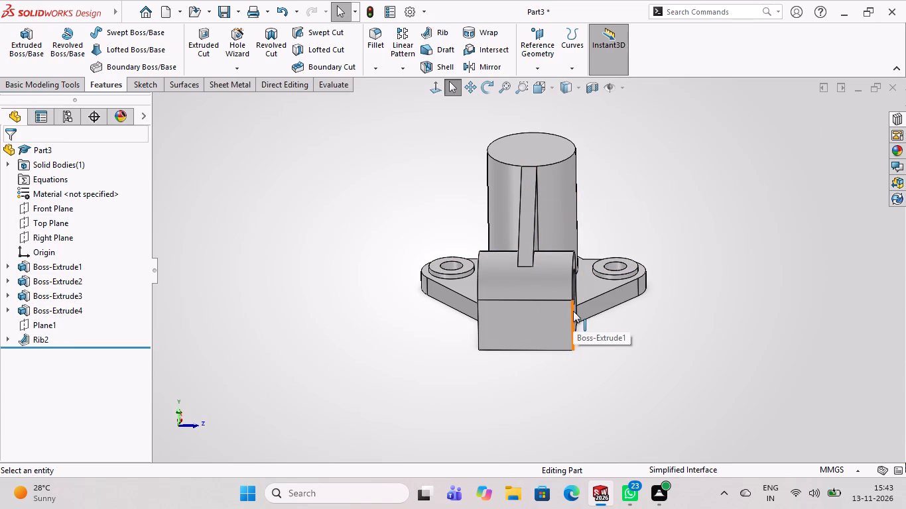
{"action": "middle_click_drag", "start_coordinate": [664, 201], "coordinate": [524, 281]}
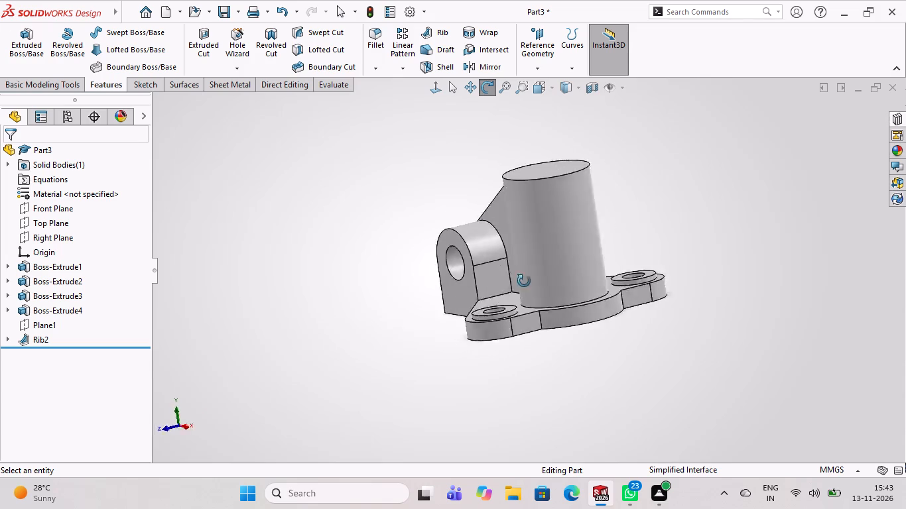
{"action": "middle_click_drag", "start_coordinate": [524, 281], "coordinate": [560, 294]}
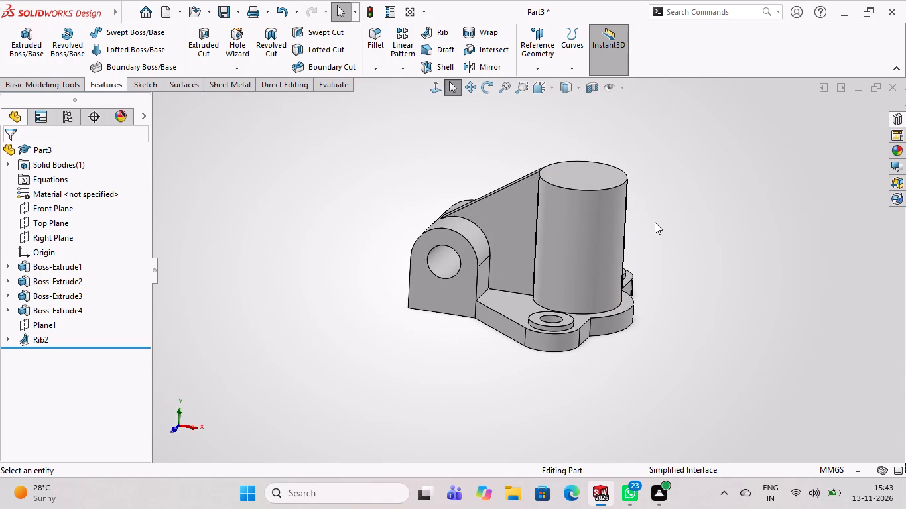
{"action": "middle_click_drag", "start_coordinate": [654, 222], "coordinate": [615, 205]}
{"action": "scroll", "coordinate": [648, 219], "scroll_direction": "up", "scroll_amount": 1}
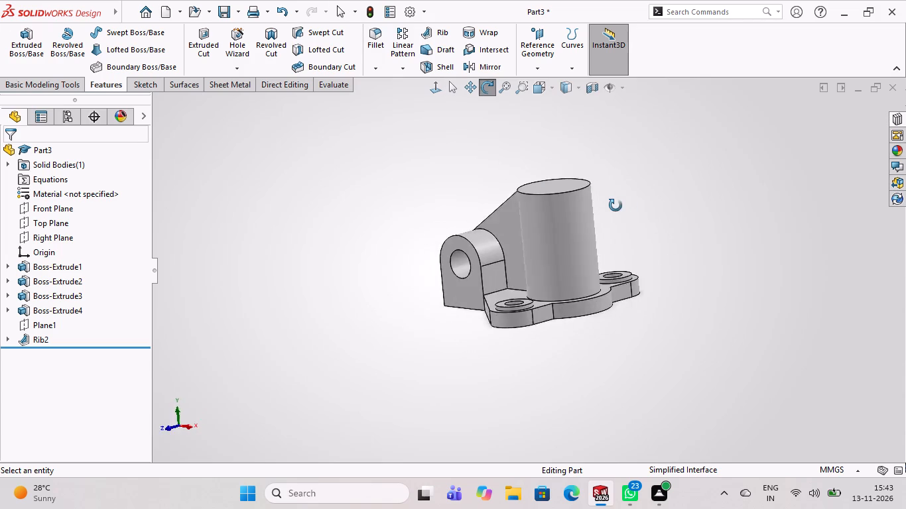
{"action": "middle_click_drag", "start_coordinate": [615, 205], "coordinate": [601, 227]}
{"action": "middle_click_drag", "start_coordinate": [566, 235], "coordinate": [640, 222]}
{"action": "middle_click_drag", "start_coordinate": [679, 224], "coordinate": [688, 287]}
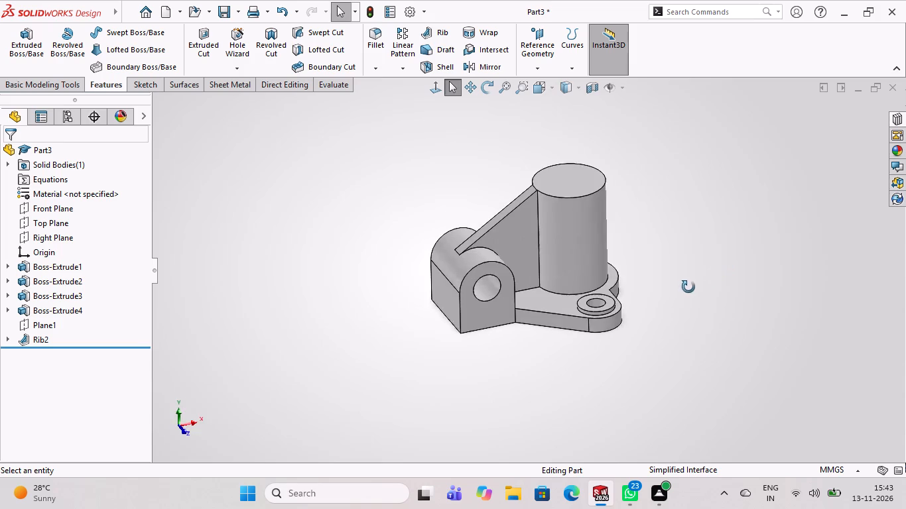
{"action": "middle_click_drag", "start_coordinate": [688, 287], "coordinate": [688, 288]}
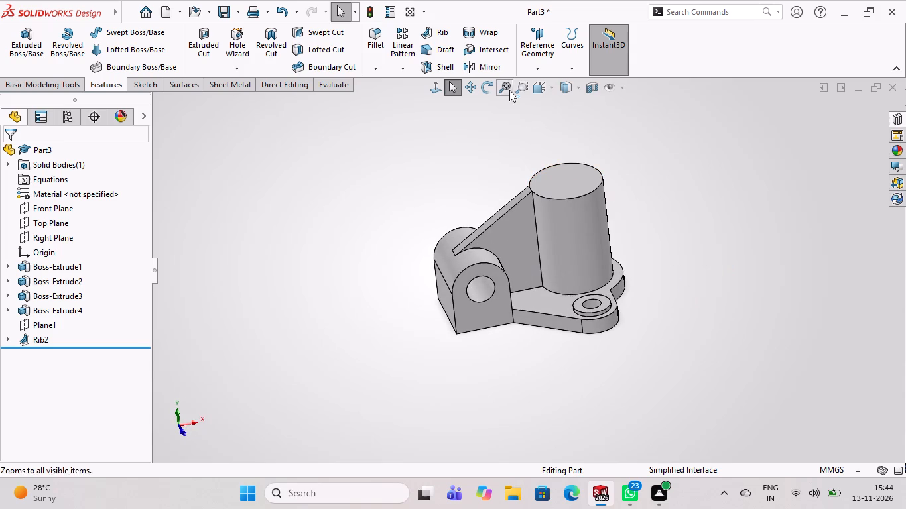
Create a reference plane offset 128+45+20 mm from the arched lug's flat rectangular end face, flipped toward the cylindrical boss.
{"action": "left_click", "coordinate": [540, 62]}
{"action": "left_click", "coordinate": [548, 80]}
{"action": "middle_click_drag", "start_coordinate": [745, 280], "coordinate": [756, 251]}
{"action": "scroll", "coordinate": [747, 262], "scroll_direction": "up", "scroll_amount": 1}
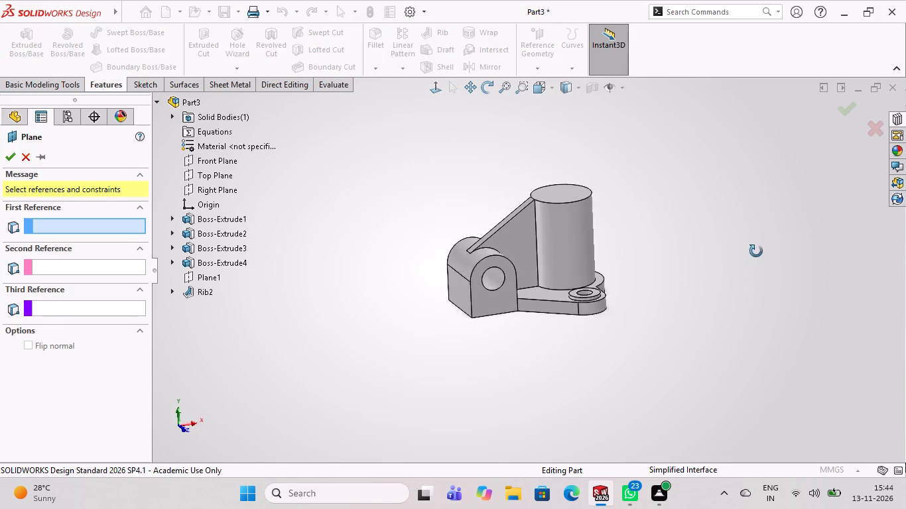
{"action": "middle_click_drag", "start_coordinate": [756, 251], "coordinate": [794, 261]}
{"action": "scroll", "coordinate": [603, 311], "scroll_direction": "down", "scroll_amount": 3}
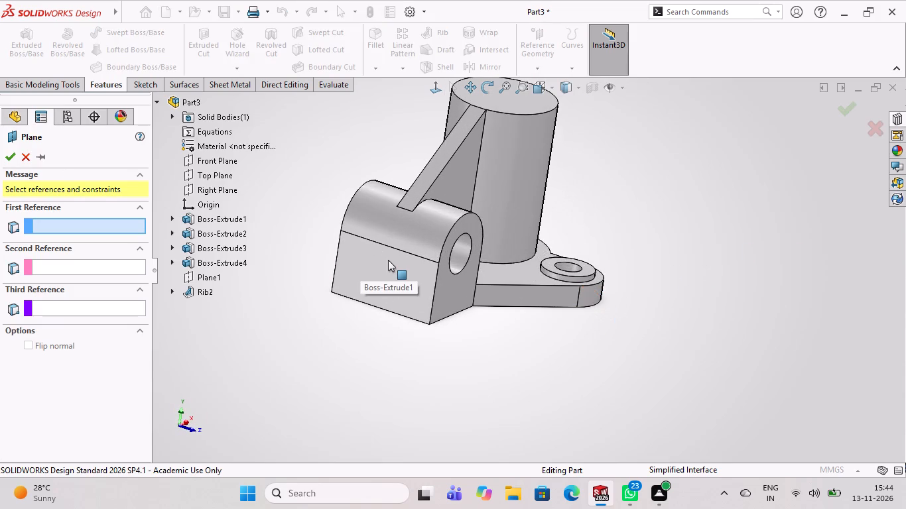
{"action": "left_click", "coordinate": [389, 260]}
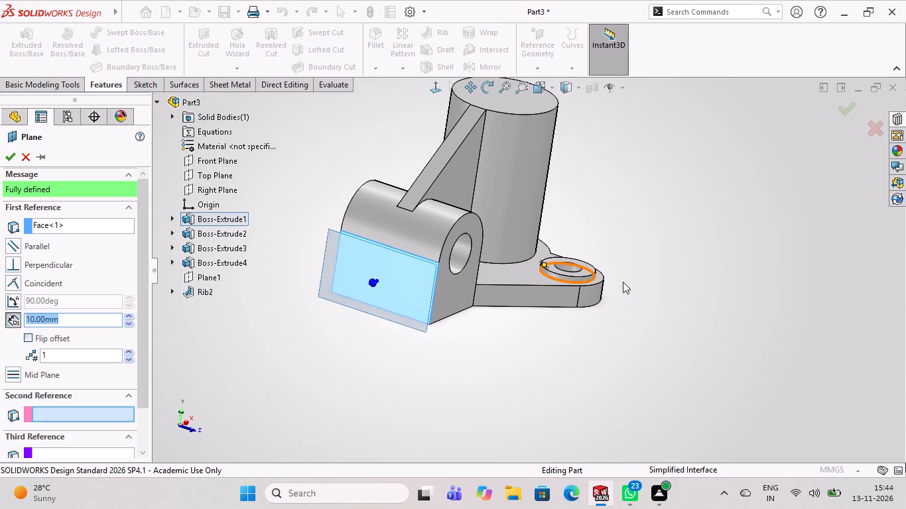
{"action": "middle_click_drag", "start_coordinate": [598, 275], "coordinate": [504, 342]}
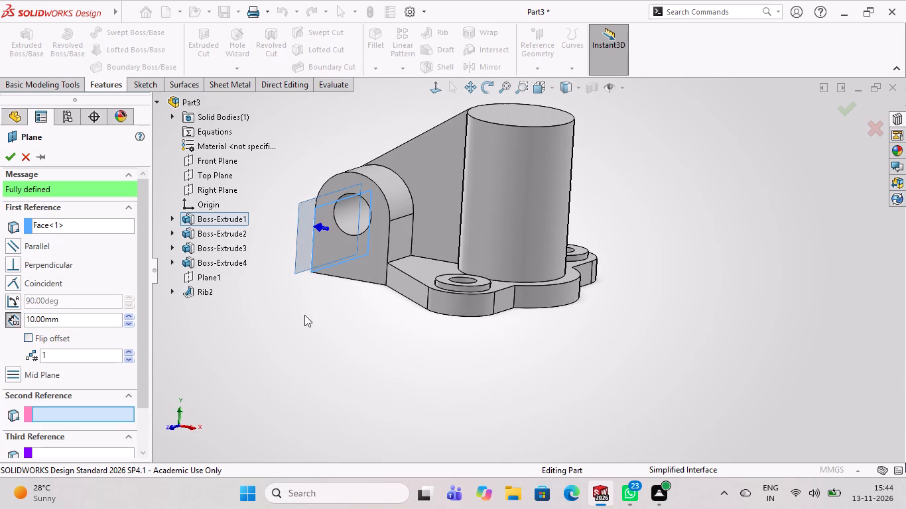
{"action": "left_click", "coordinate": [34, 338]}
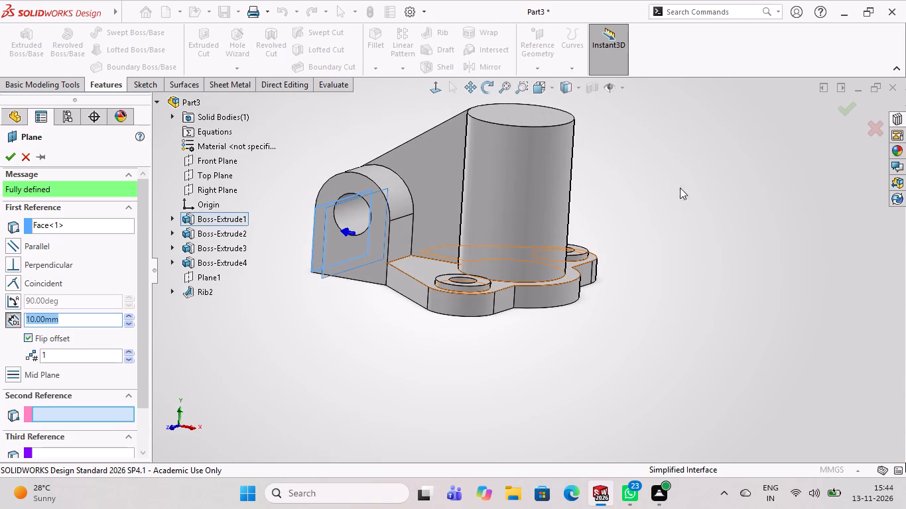
{"action": "middle_click_drag", "start_coordinate": [637, 253], "coordinate": [660, 236]}
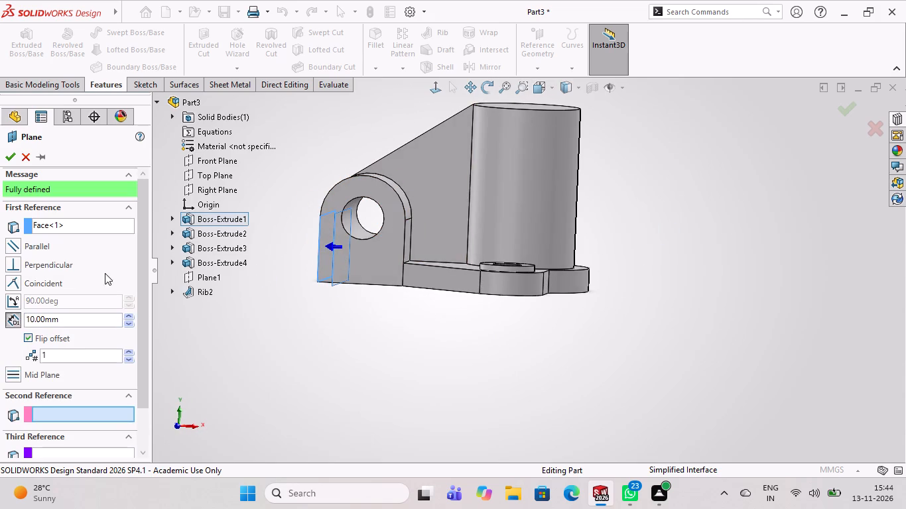
{"action": "scroll", "coordinate": [283, 239], "scroll_direction": "up", "scroll_amount": 1}
{"action": "middle_click_drag", "start_coordinate": [283, 239], "coordinate": [283, 253]}
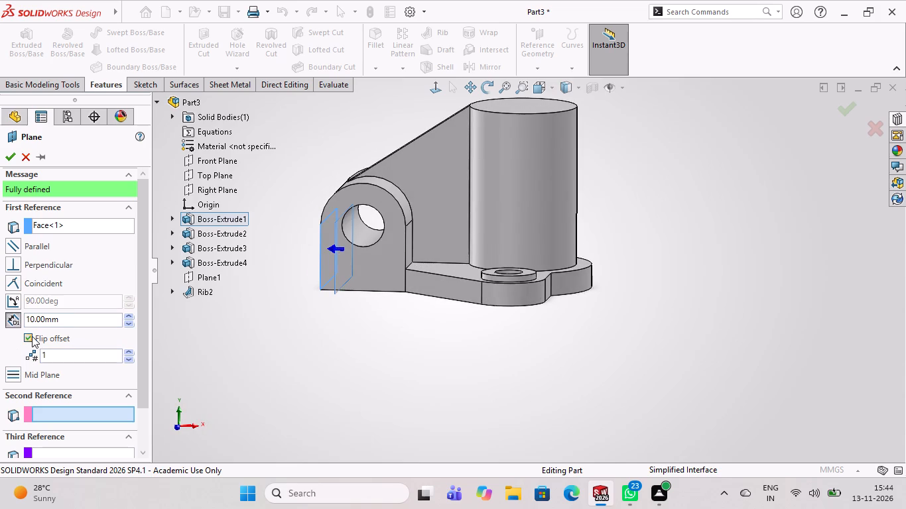
{"action": "middle_click_drag", "start_coordinate": [316, 305], "coordinate": [304, 304]}
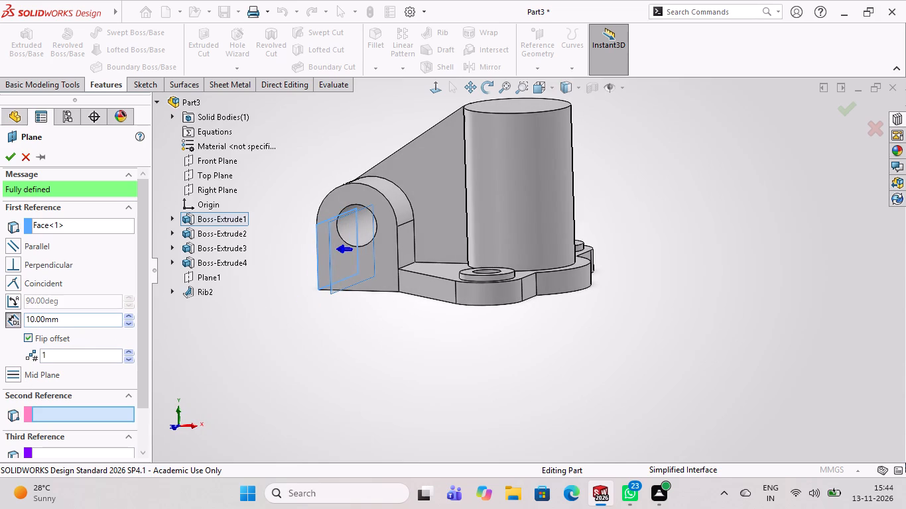
{"action": "left_click_drag", "start_coordinate": [91, 314], "coordinate": [19, 320]}
{"action": "left_click_drag", "start_coordinate": [19, 320], "coordinate": [0, 323]}
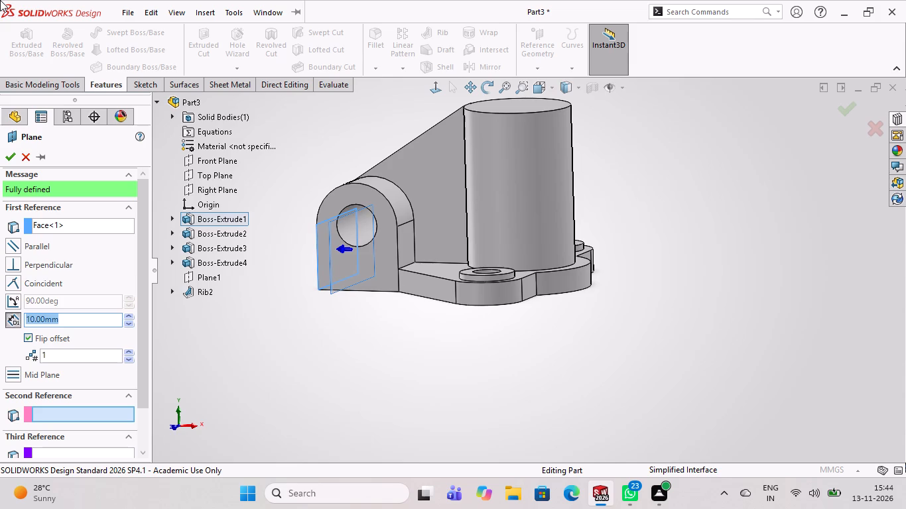
{"action": "type", "text": "12"}
{"action": "key", "text": "8"}
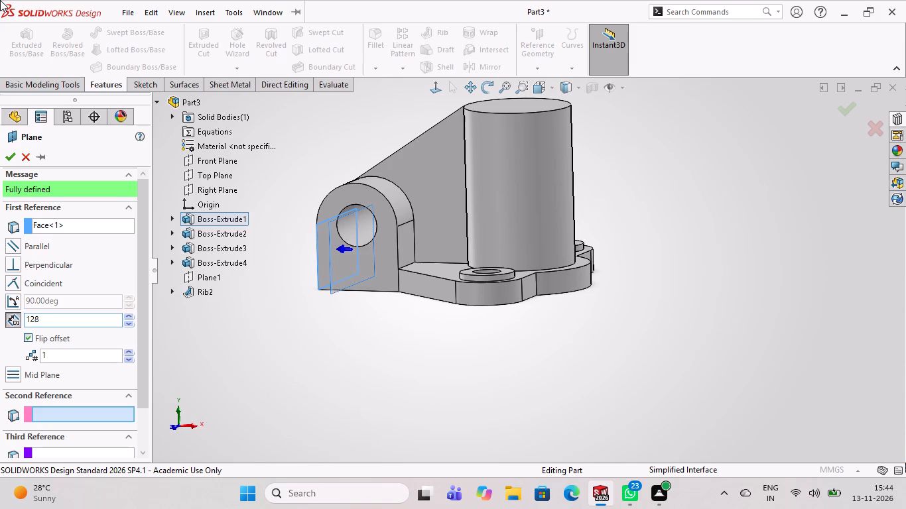
{"action": "key", "text": "equal"}
{"action": "key", "text": "BackSpace"}
{"action": "key", "text": "shift+plus"}
{"action": "type", "text": "45"}
{"action": "key", "text": "shift+plus"}
{"action": "type", "text": "20"}
{"action": "key", "text": "Return"}
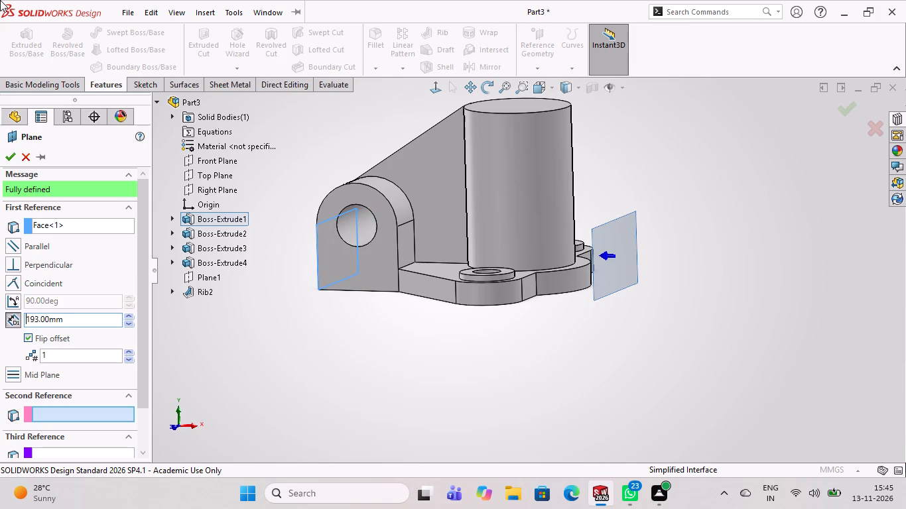
{"action": "key", "text": "Return"}
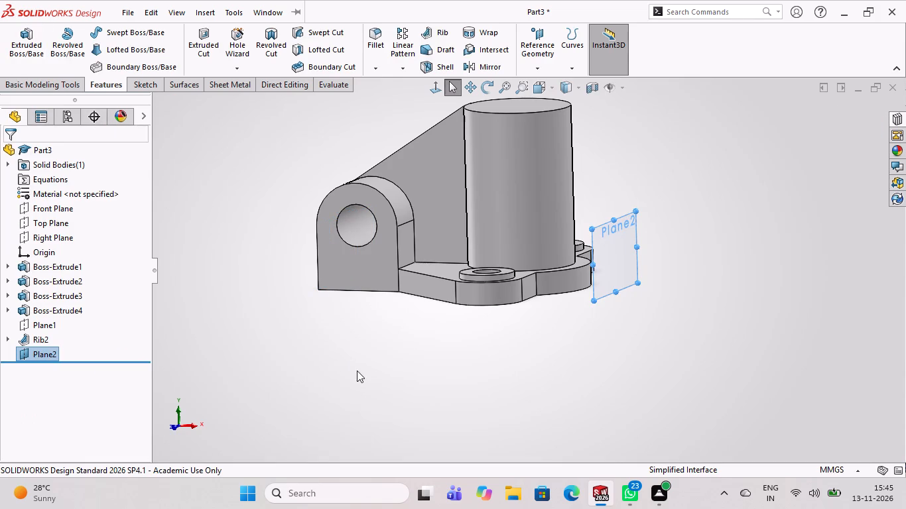
Enlarge the displayed border of Plane2 so it extends well beyond the cylindrical boss and flanged plate.
{"action": "middle_click_drag", "start_coordinate": [501, 333], "coordinate": [551, 347]}
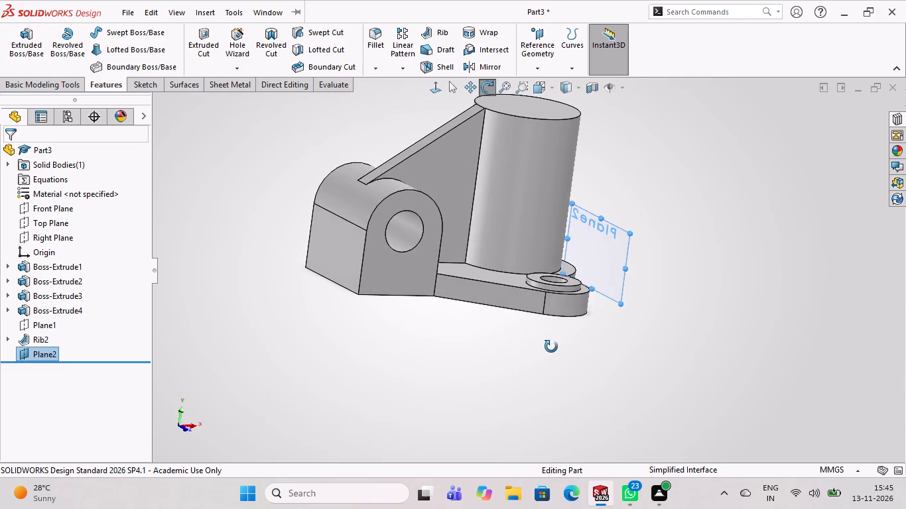
{"action": "middle_click_drag", "start_coordinate": [551, 347], "coordinate": [407, 359]}
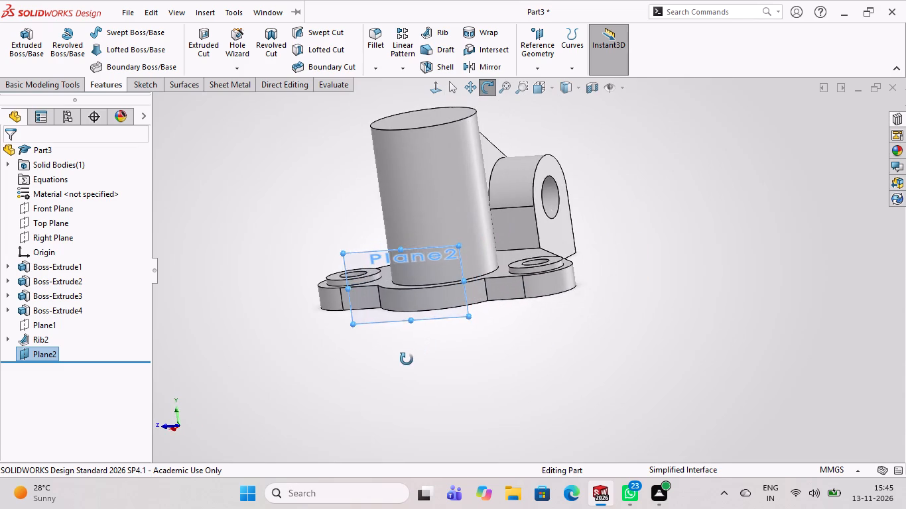
{"action": "middle_click_drag", "start_coordinate": [407, 359], "coordinate": [432, 360]}
{"action": "scroll", "coordinate": [432, 360], "scroll_direction": "up", "scroll_amount": 1}
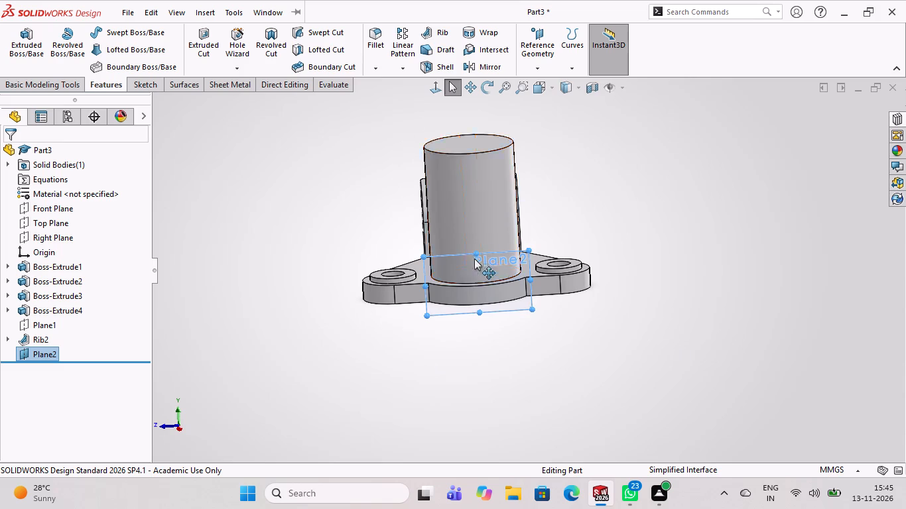
{"action": "left_click", "coordinate": [784, 180]}
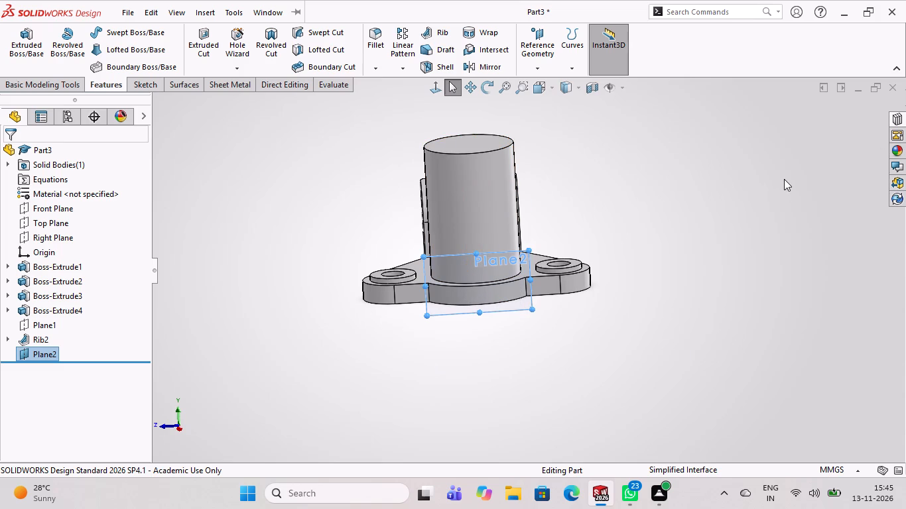
{"action": "left_click", "coordinate": [491, 301]}
{"action": "left_click_drag", "start_coordinate": [568, 359], "coordinate": [568, 349]}
{"action": "middle_click_drag", "start_coordinate": [538, 319], "coordinate": [563, 332]}
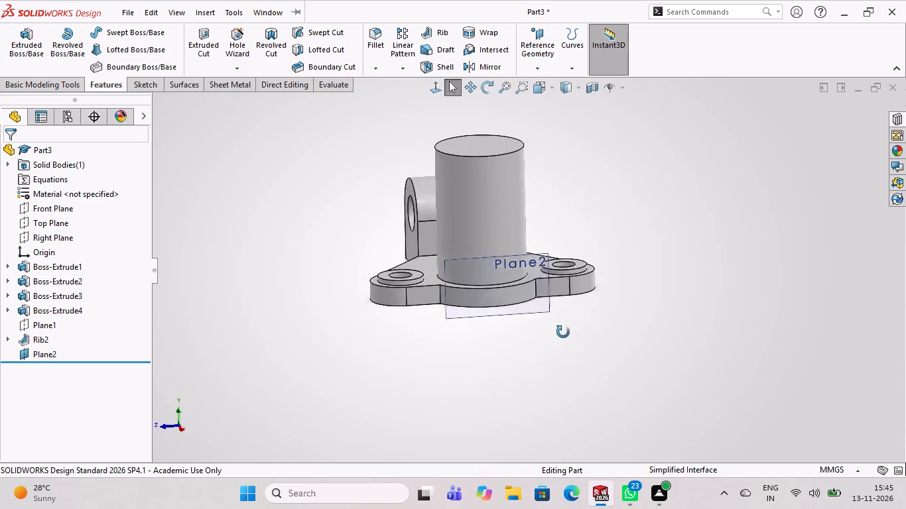
{"action": "middle_click_drag", "start_coordinate": [563, 332], "coordinate": [585, 346]}
{"action": "left_click", "coordinate": [572, 316]}
{"action": "left_click", "coordinate": [598, 268]}
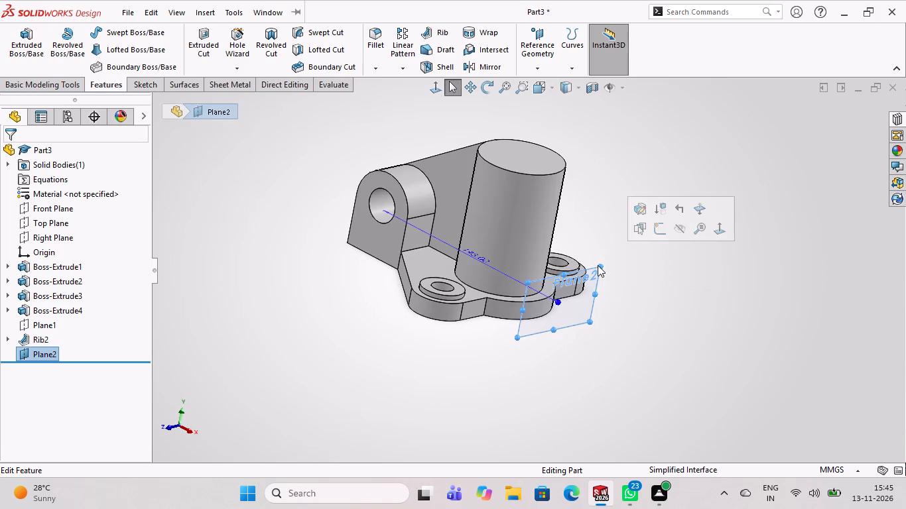
{"action": "left_click_drag", "start_coordinate": [599, 267], "coordinate": [646, 210]}
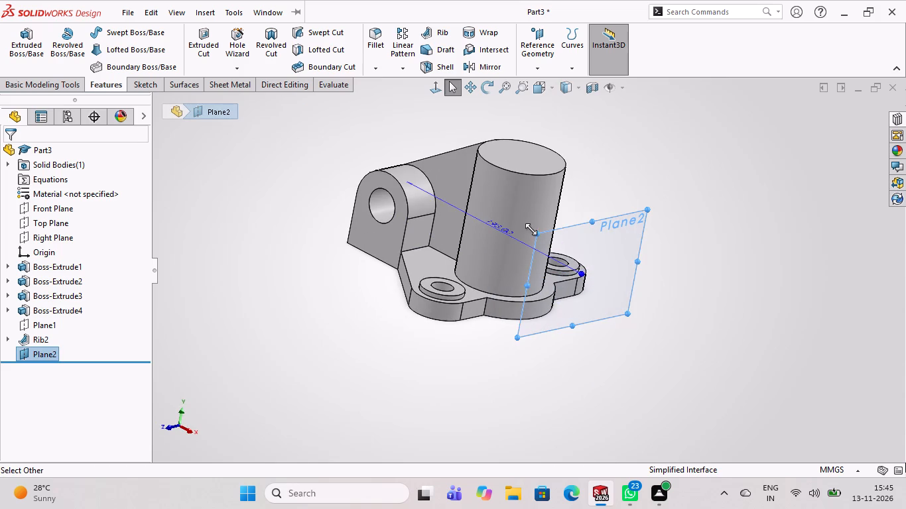
{"action": "left_click_drag", "start_coordinate": [539, 232], "coordinate": [403, 135]}
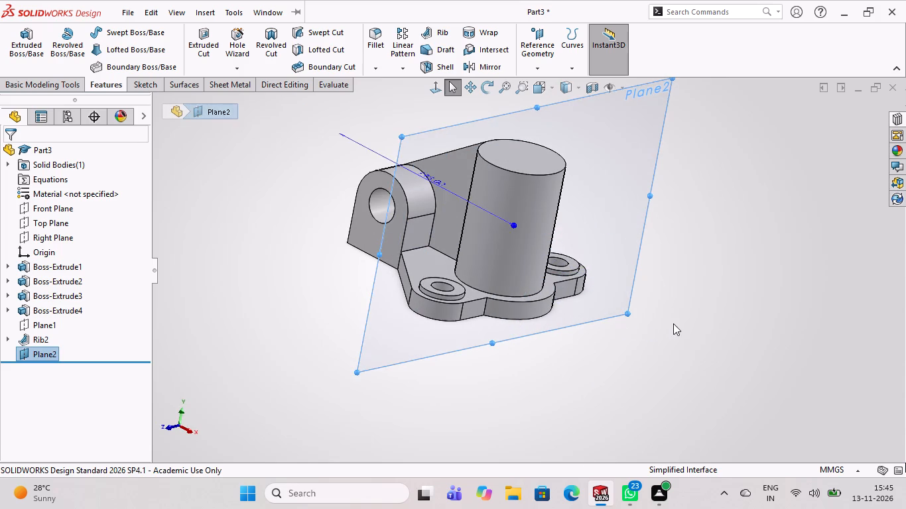
{"action": "left_click", "coordinate": [673, 323]}
{"action": "scroll", "coordinate": [698, 327], "scroll_direction": "up", "scroll_amount": 1}
{"action": "middle_click_drag", "start_coordinate": [698, 327], "coordinate": [667, 291]}
{"action": "left_click", "coordinate": [583, 207]}
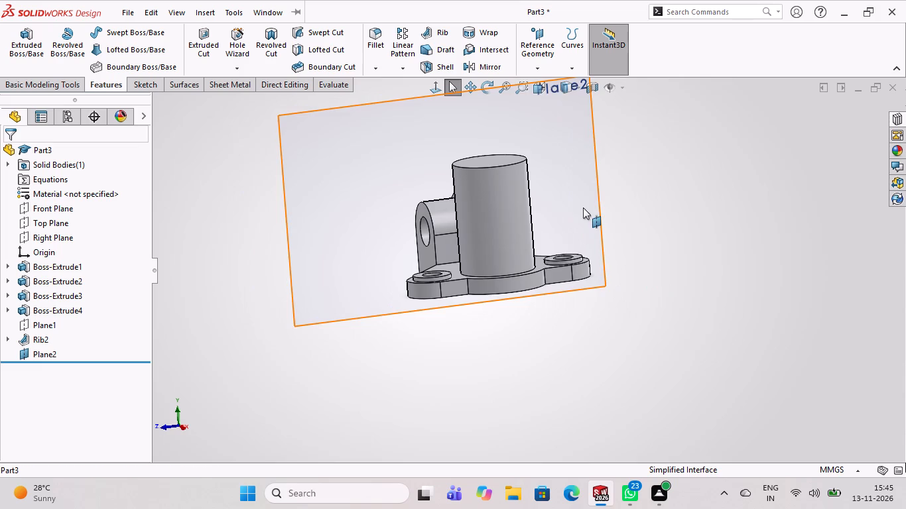
{"action": "left_click_drag", "start_coordinate": [604, 280], "coordinate": [708, 339]}
{"action": "left_click", "coordinate": [751, 300]}
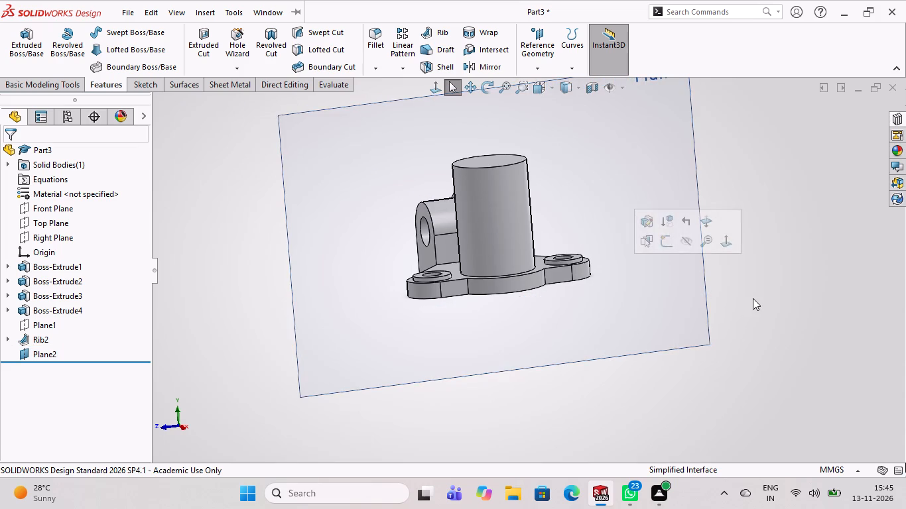
Examine the enlarged Plane2 against the cylindrical boss, flanged plate and arched lug from several angles.
{"action": "middle_click_drag", "start_coordinate": [740, 310], "coordinate": [763, 323]}
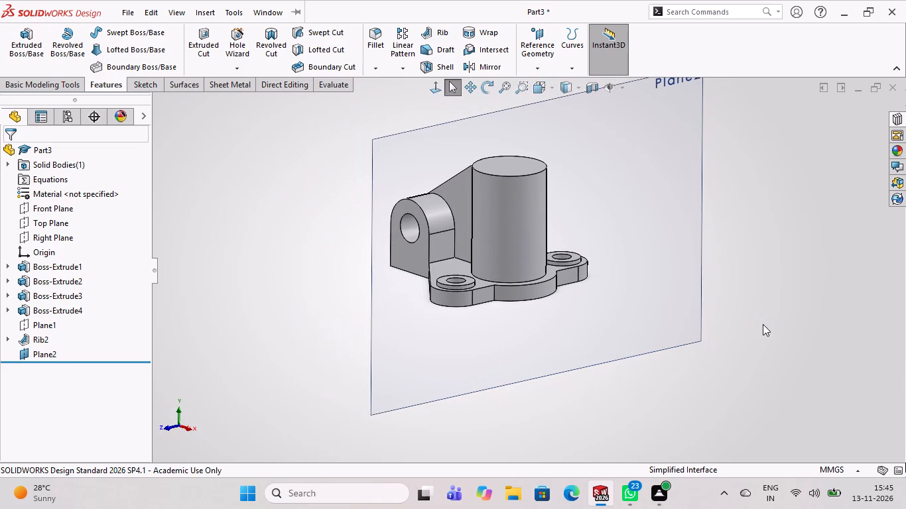
{"action": "scroll", "coordinate": [657, 318], "scroll_direction": "down", "scroll_amount": 1}
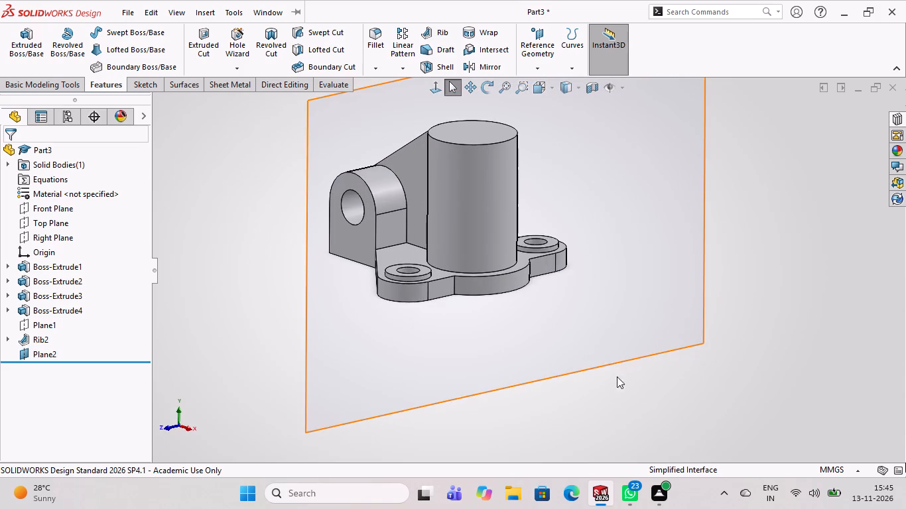
{"action": "middle_click_drag", "start_coordinate": [621, 390], "coordinate": [598, 388]}
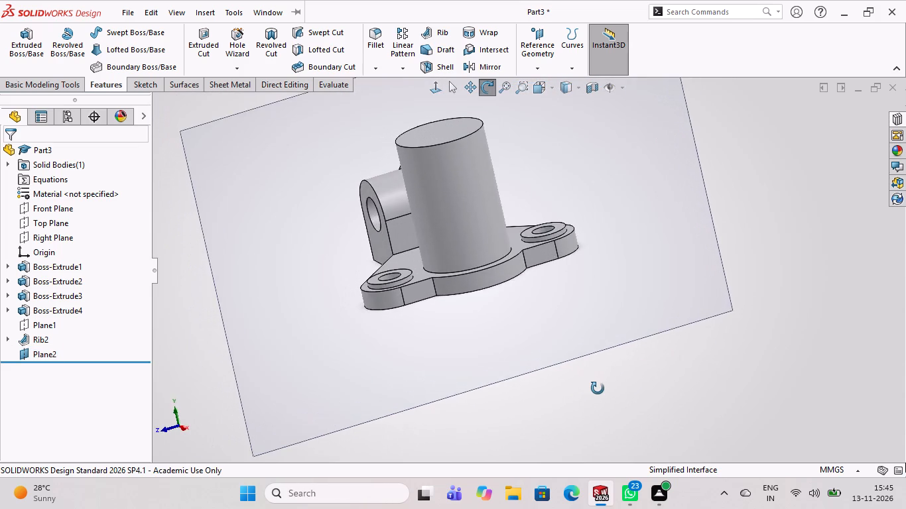
{"action": "middle_click_drag", "start_coordinate": [598, 388], "coordinate": [641, 357]}
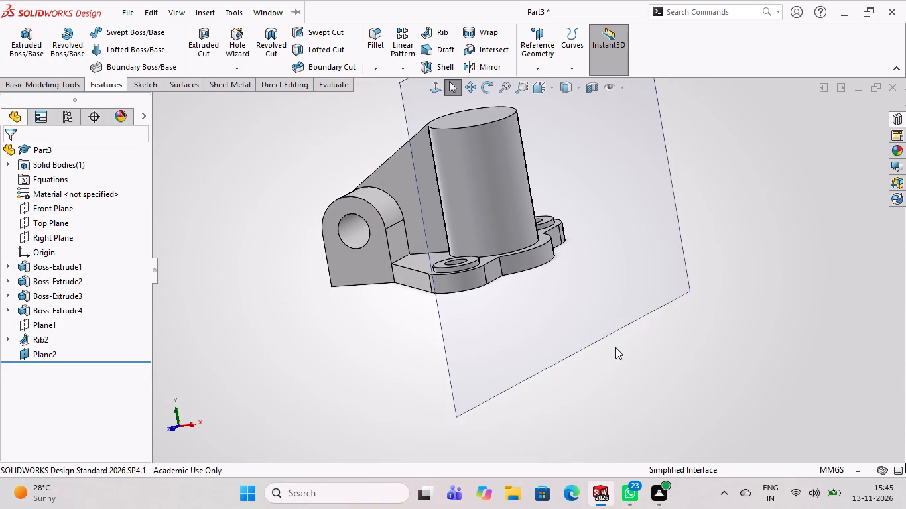
{"action": "middle_click_drag", "start_coordinate": [582, 378], "coordinate": [497, 420]}
{"action": "scroll", "coordinate": [575, 379], "scroll_direction": "up", "scroll_amount": 1}
{"action": "middle_click_drag", "start_coordinate": [681, 323], "coordinate": [685, 357]}
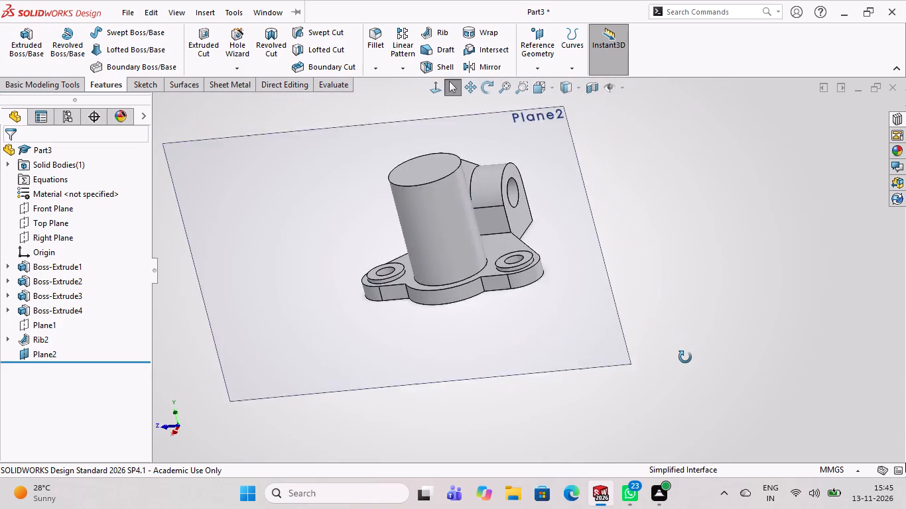
{"action": "middle_click_drag", "start_coordinate": [685, 357], "coordinate": [690, 311]}
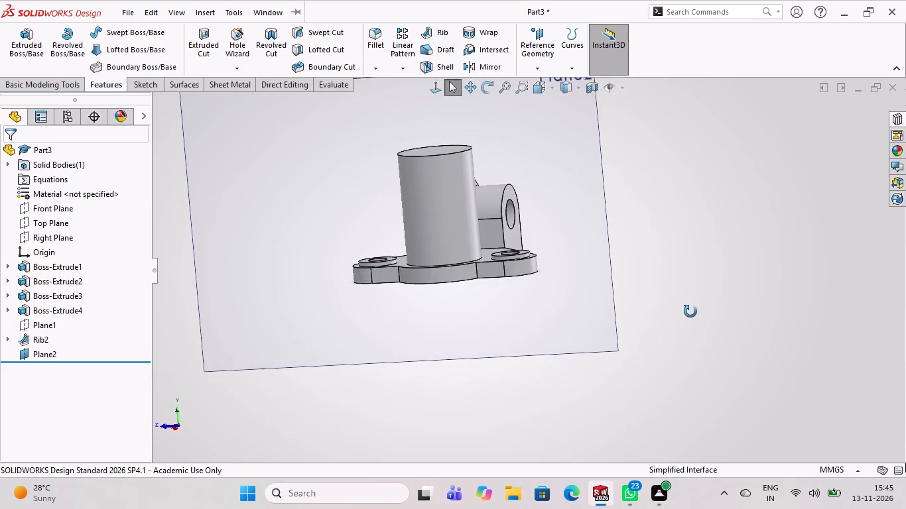
{"action": "middle_click_drag", "start_coordinate": [690, 311], "coordinate": [709, 311]}
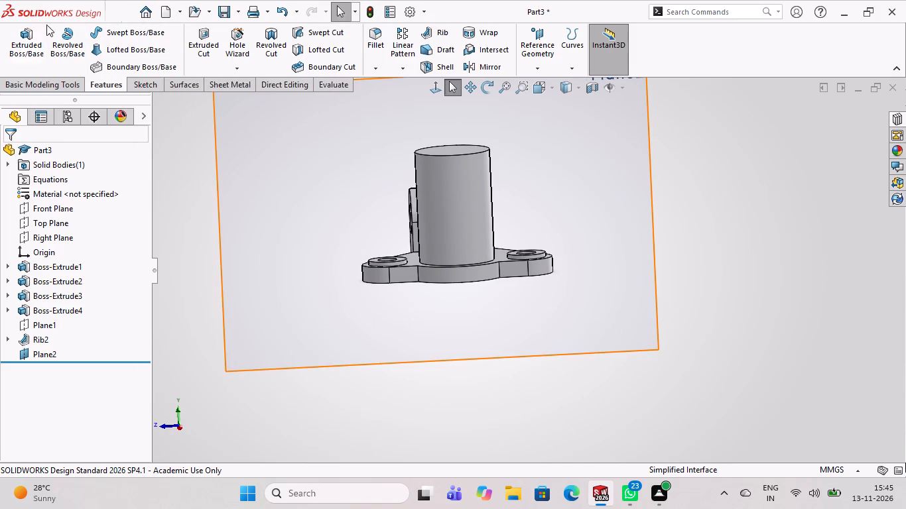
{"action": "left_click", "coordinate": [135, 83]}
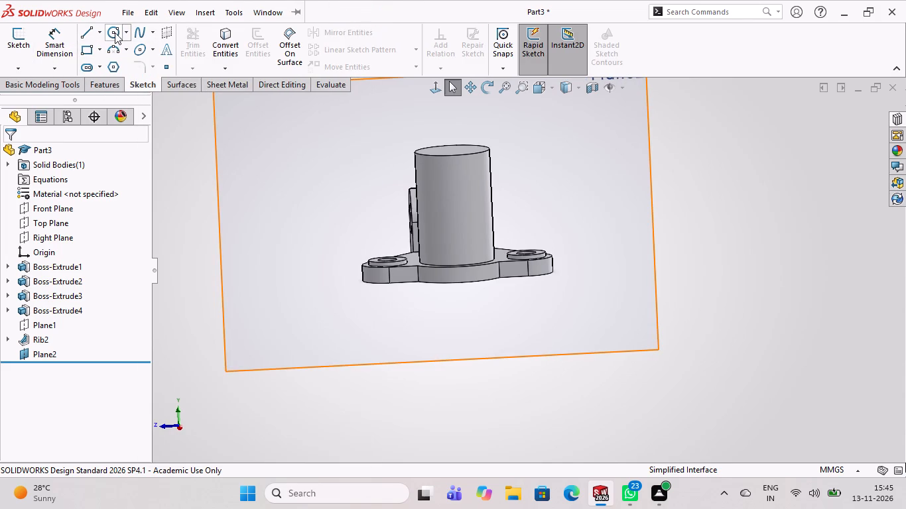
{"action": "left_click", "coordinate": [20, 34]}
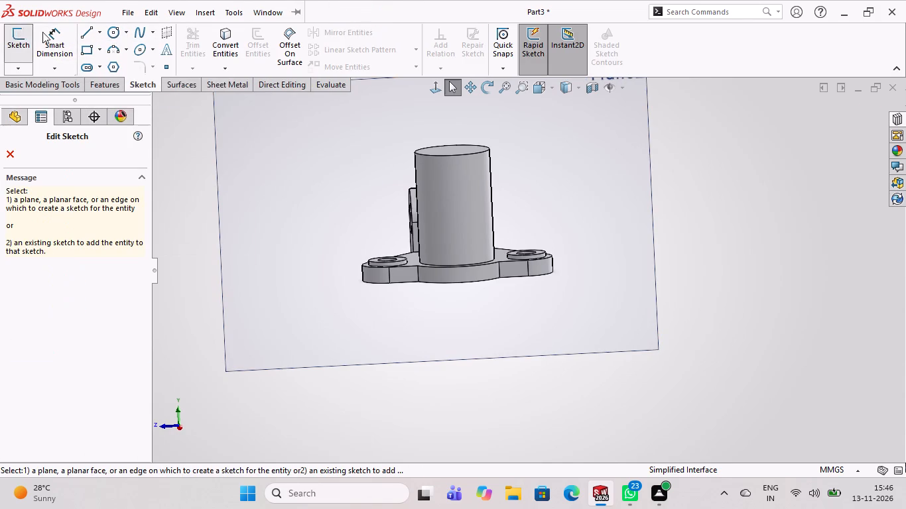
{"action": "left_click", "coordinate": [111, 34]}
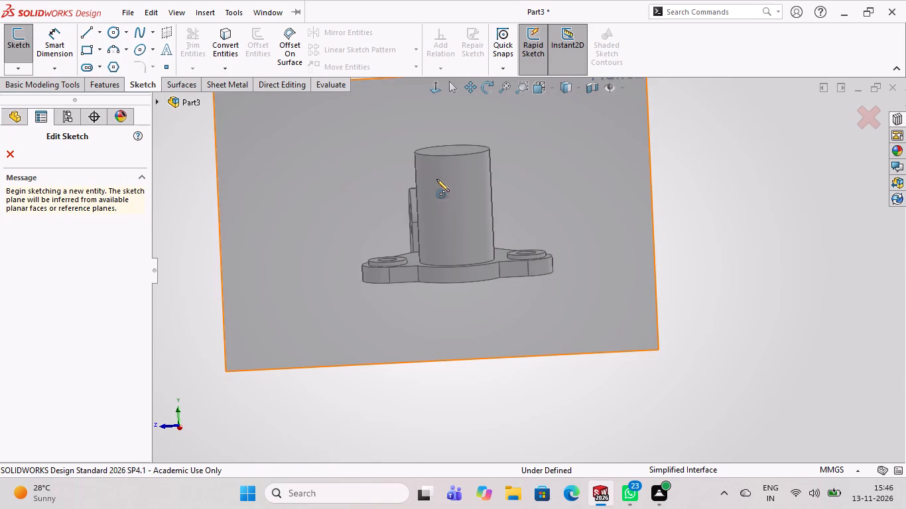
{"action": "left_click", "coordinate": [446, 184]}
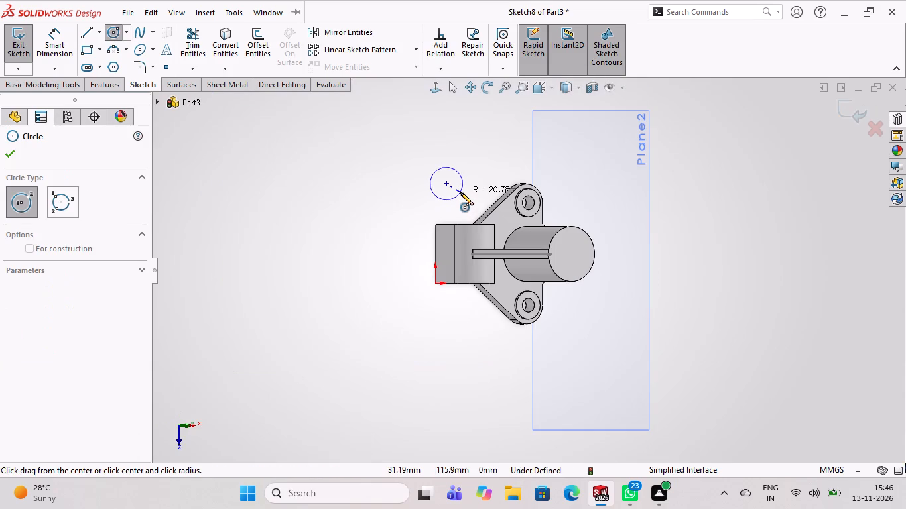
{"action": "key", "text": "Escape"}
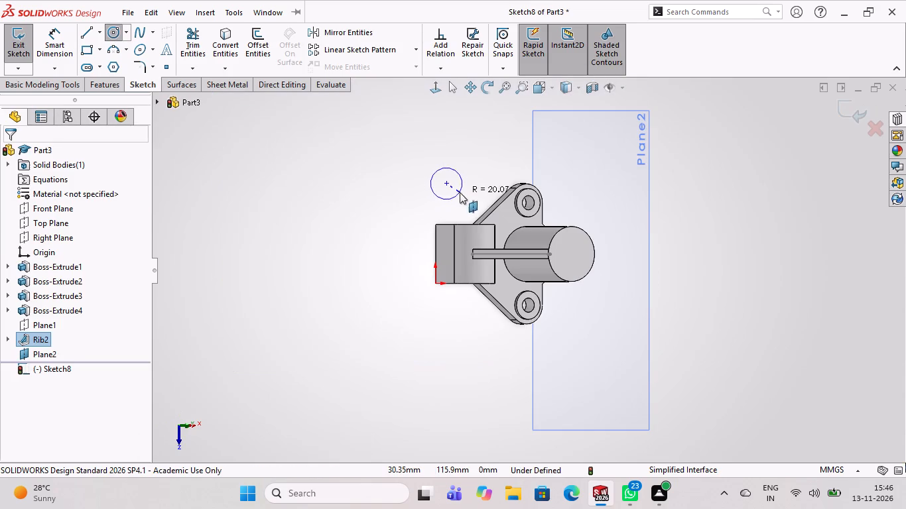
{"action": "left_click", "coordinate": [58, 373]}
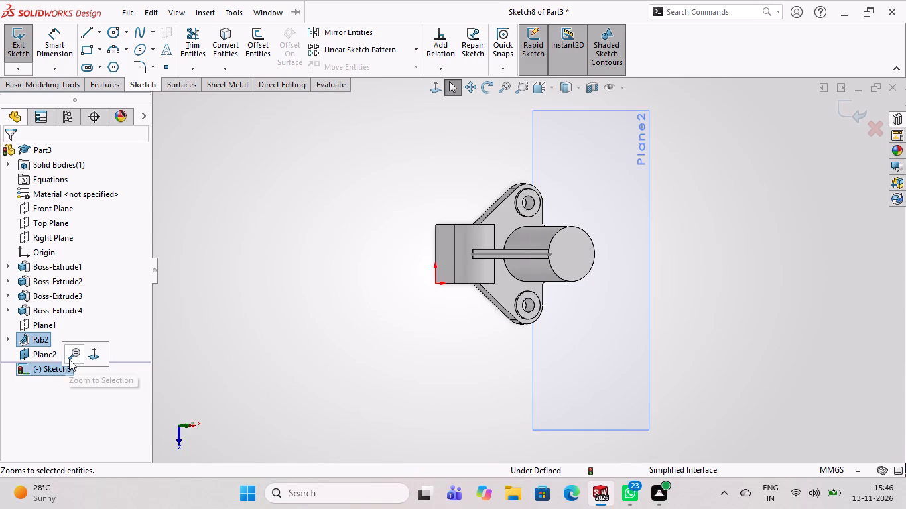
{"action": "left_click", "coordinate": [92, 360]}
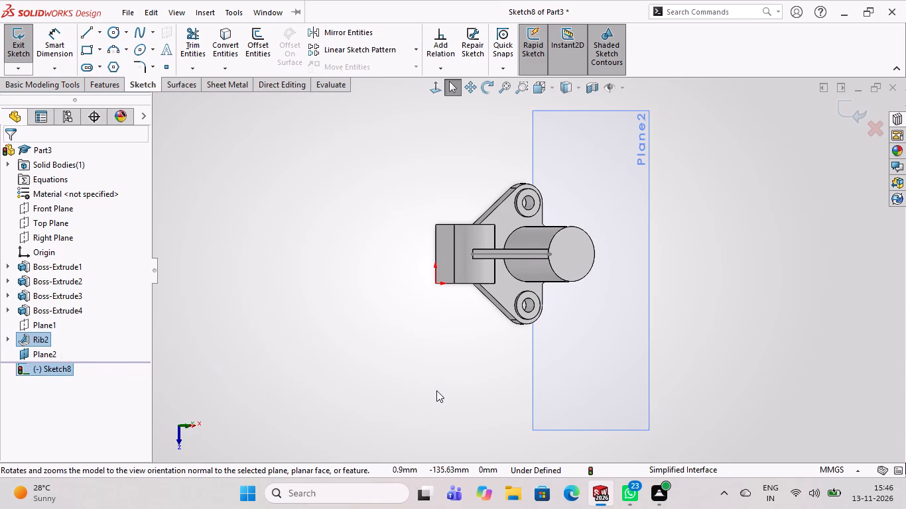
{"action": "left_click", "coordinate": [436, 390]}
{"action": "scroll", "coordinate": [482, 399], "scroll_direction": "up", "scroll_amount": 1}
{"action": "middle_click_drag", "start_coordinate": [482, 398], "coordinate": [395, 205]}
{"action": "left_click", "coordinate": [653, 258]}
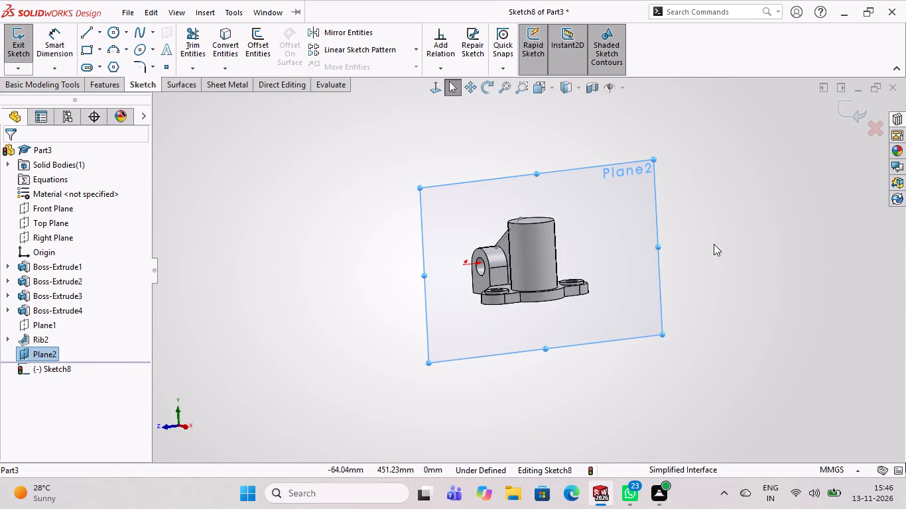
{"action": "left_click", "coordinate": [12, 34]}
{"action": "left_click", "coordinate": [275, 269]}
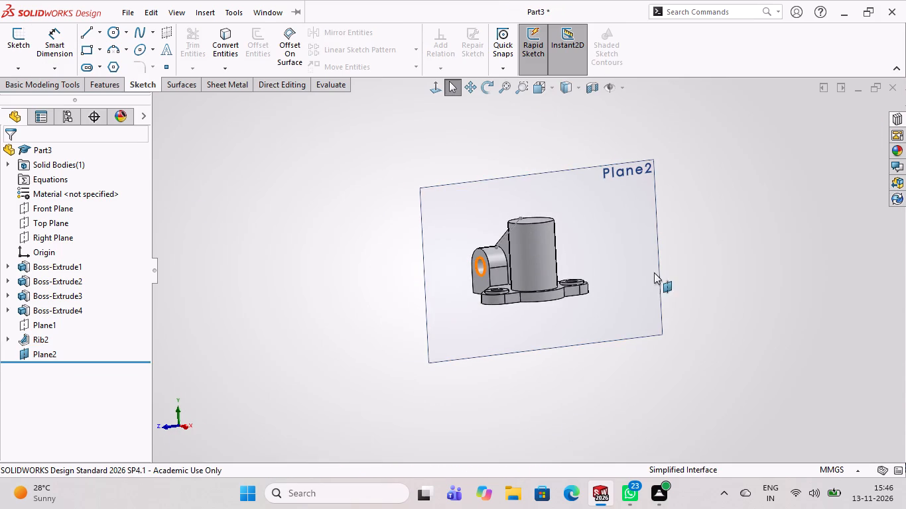
Start a new sketch on Plane2, facing the cylindrical boss from the standard Right view.
{"action": "left_click", "coordinate": [598, 255]}
{"action": "left_click", "coordinate": [660, 218]}
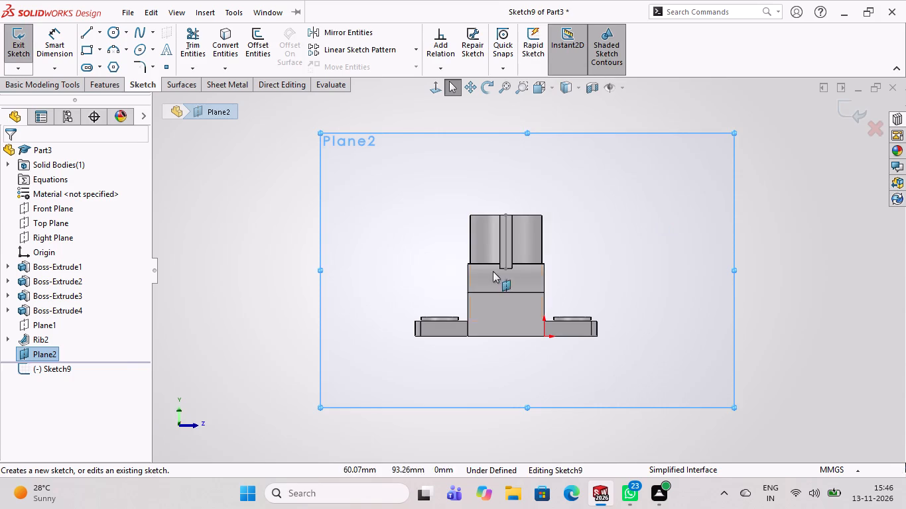
{"action": "middle_click_drag", "start_coordinate": [533, 271], "coordinate": [630, 285]}
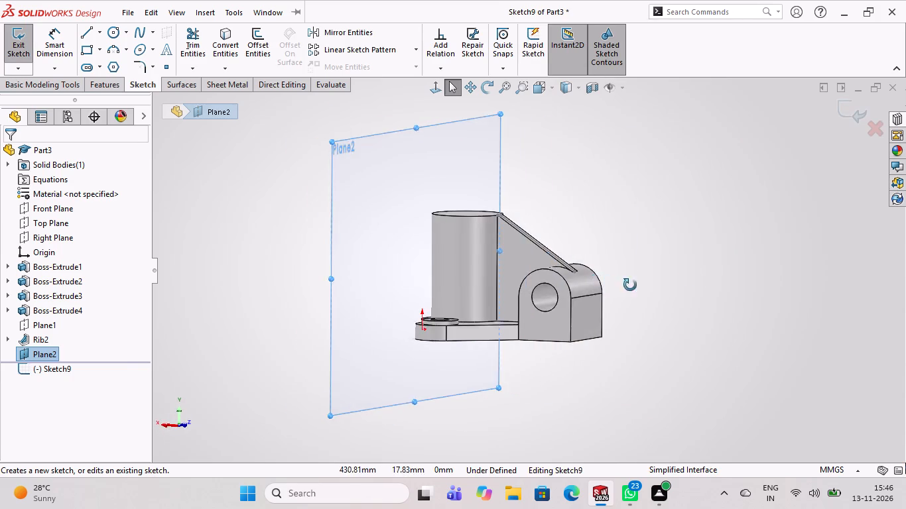
{"action": "middle_click_drag", "start_coordinate": [630, 285], "coordinate": [720, 302]}
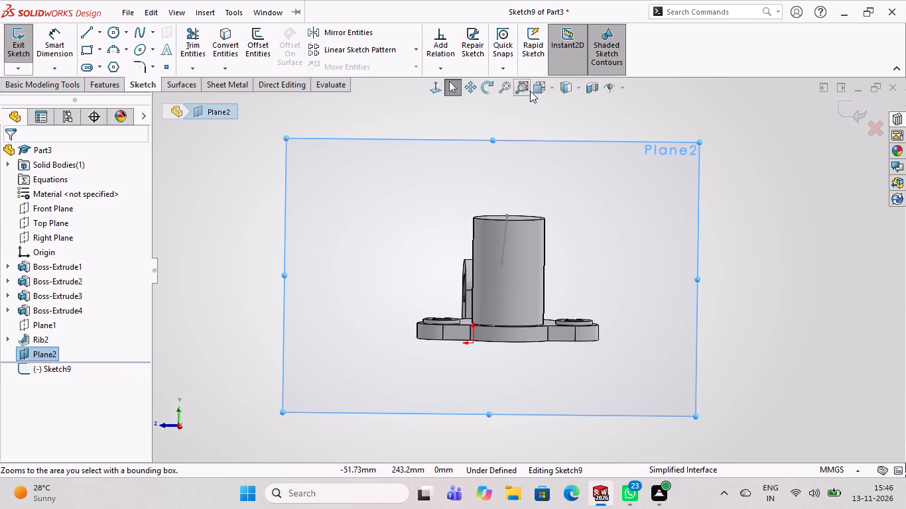
{"action": "left_click", "coordinate": [536, 89]}
{"action": "left_click", "coordinate": [434, 321]}
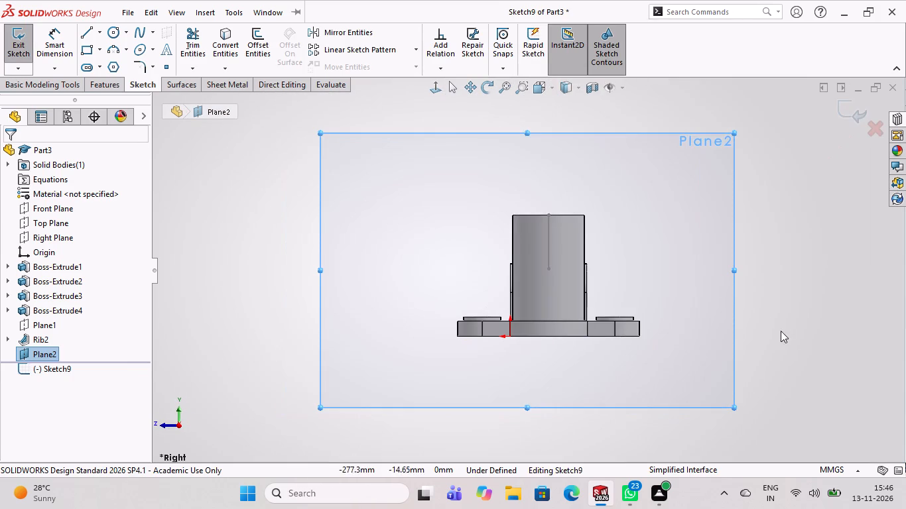
{"action": "scroll", "coordinate": [602, 248], "scroll_direction": "down", "scroll_amount": 2}
{"action": "scroll", "coordinate": [596, 254], "scroll_direction": "up", "scroll_amount": 3}
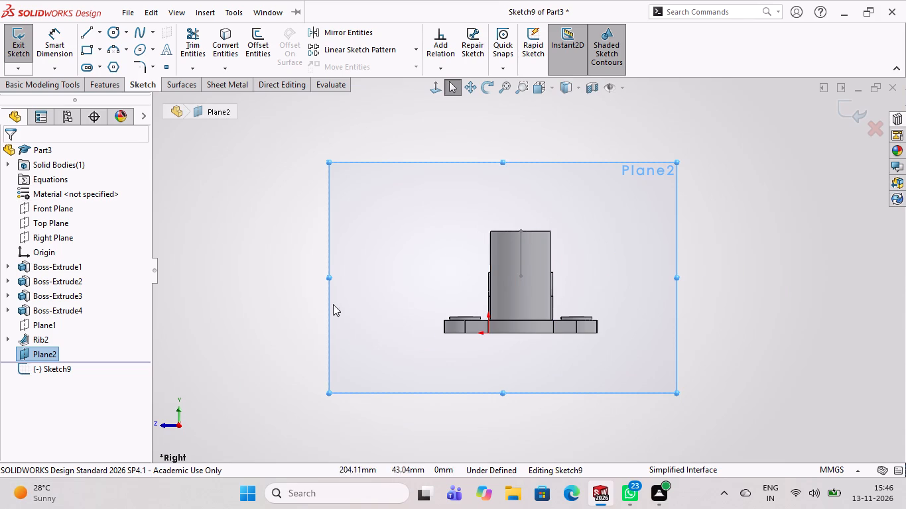
{"action": "scroll", "coordinate": [521, 317], "scroll_direction": "down", "scroll_amount": 3}
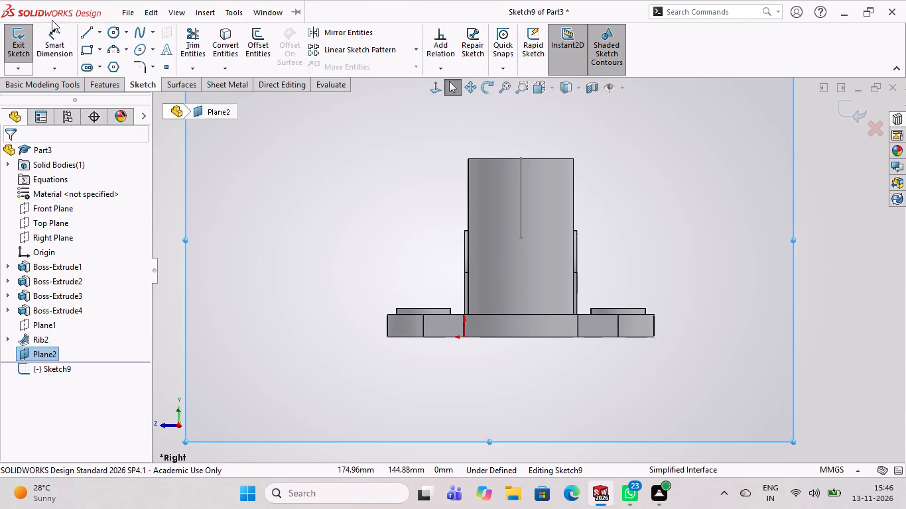
Sketch two concentric circles over the cylindrical boss, about 66 mm and about 129 mm in diameter.
{"action": "left_click", "coordinate": [114, 32]}
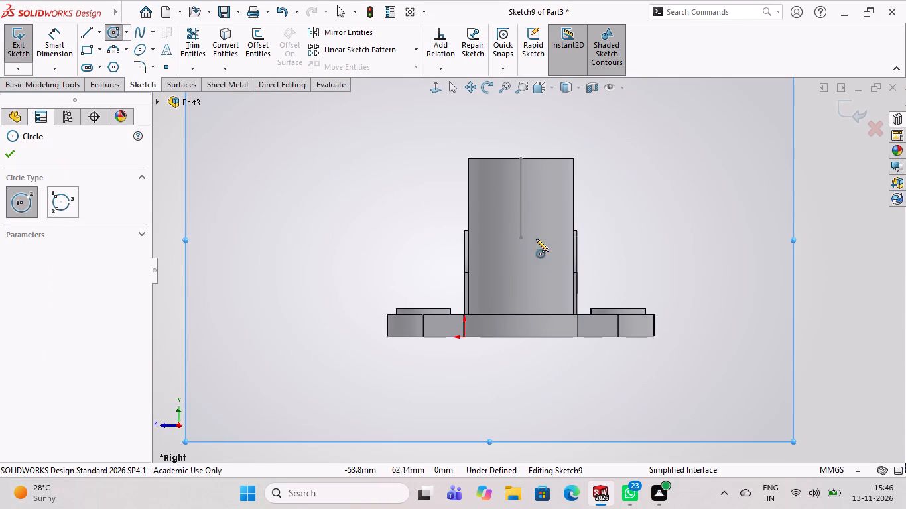
{"action": "left_click", "coordinate": [513, 214]}
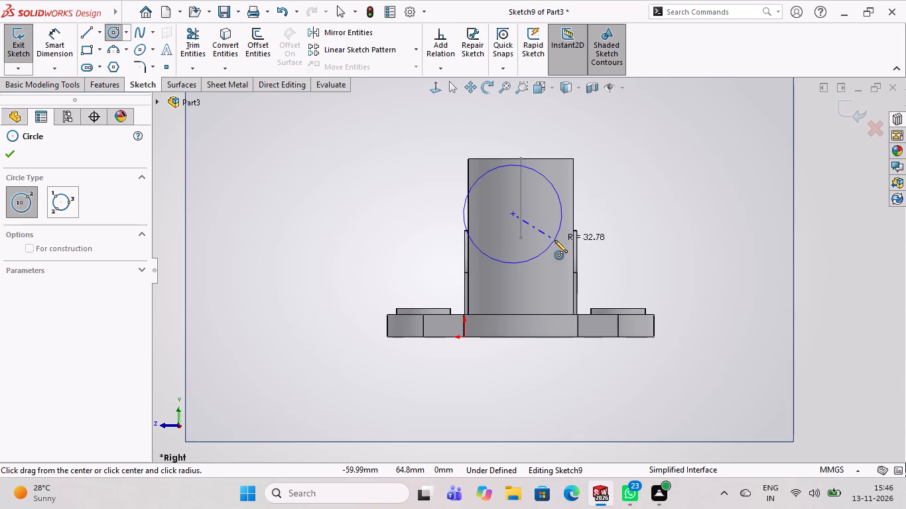
{"action": "left_click", "coordinate": [554, 240]}
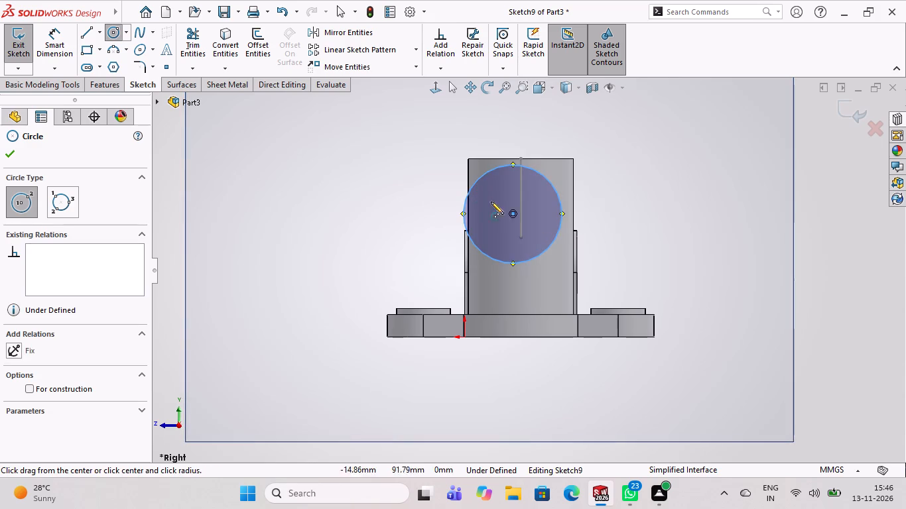
{"action": "left_click", "coordinate": [513, 213]}
{"action": "left_click", "coordinate": [599, 257]}
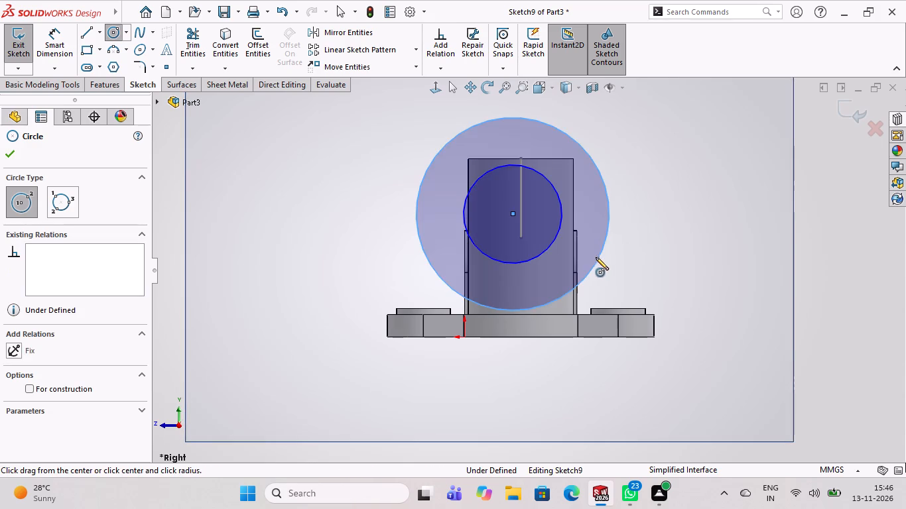
{"action": "key", "text": "Escape"}
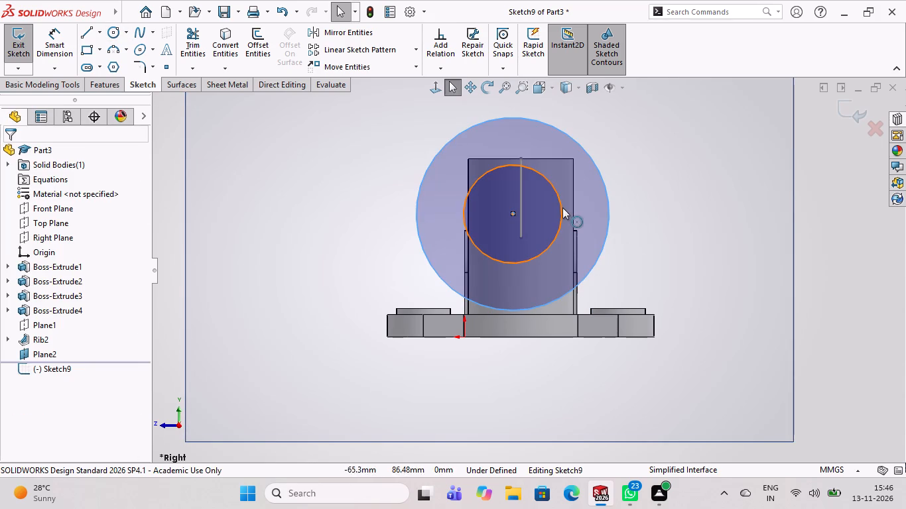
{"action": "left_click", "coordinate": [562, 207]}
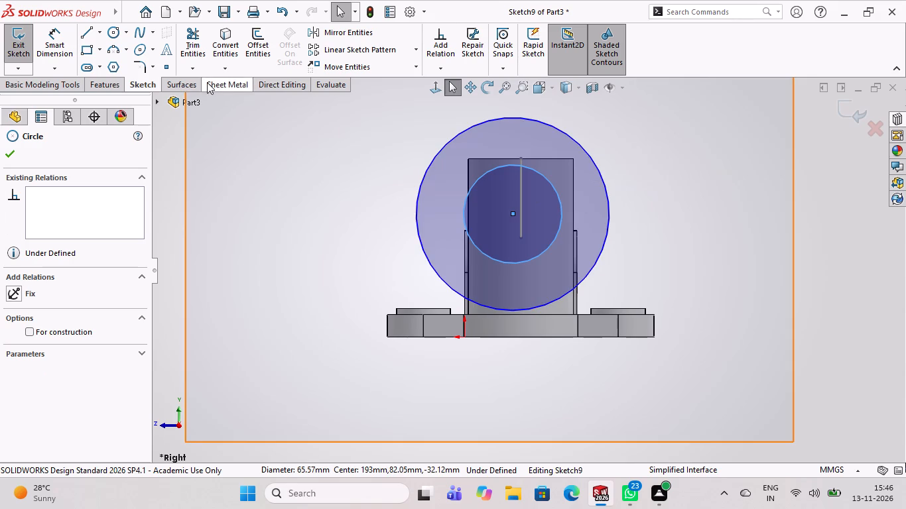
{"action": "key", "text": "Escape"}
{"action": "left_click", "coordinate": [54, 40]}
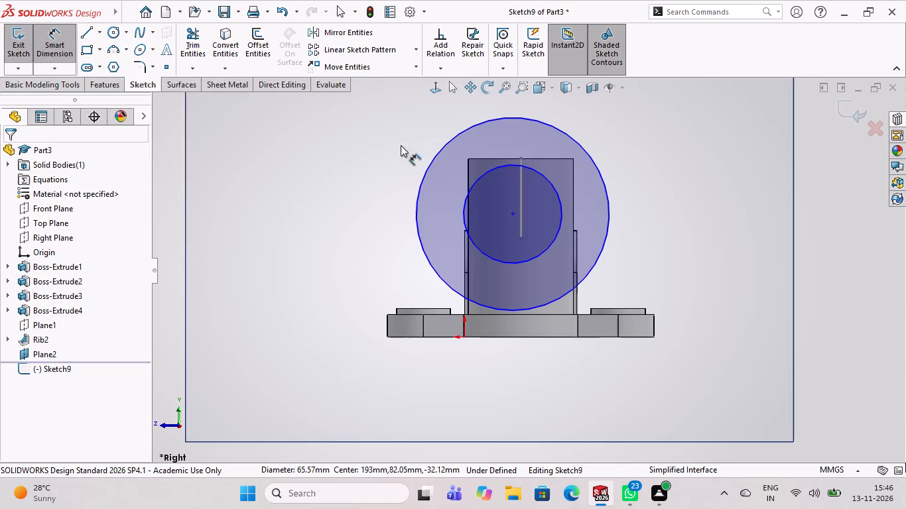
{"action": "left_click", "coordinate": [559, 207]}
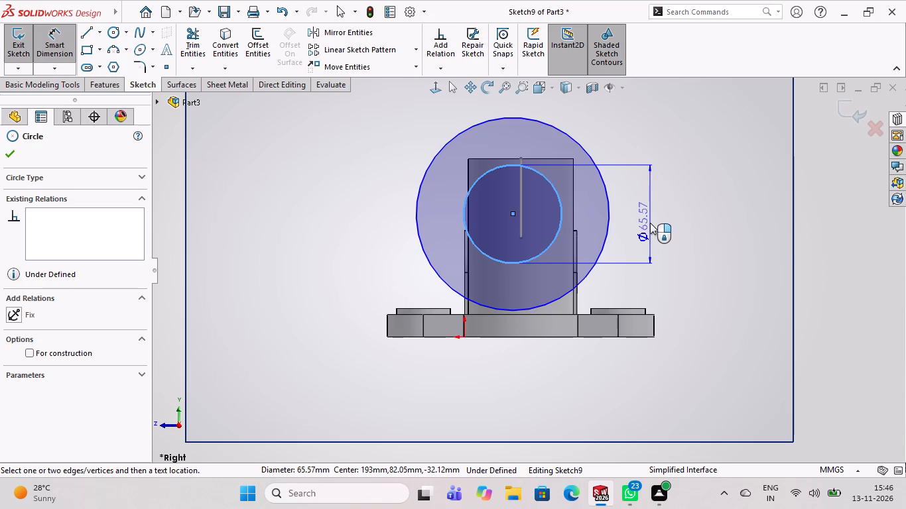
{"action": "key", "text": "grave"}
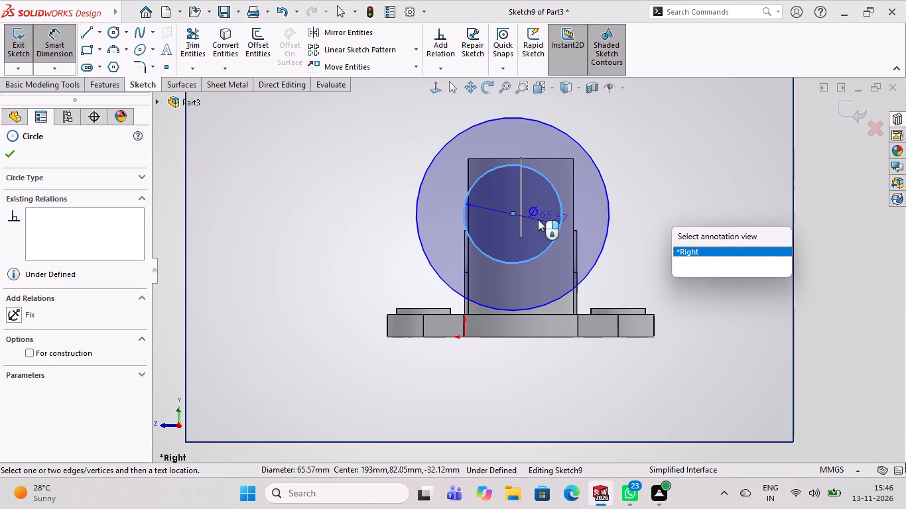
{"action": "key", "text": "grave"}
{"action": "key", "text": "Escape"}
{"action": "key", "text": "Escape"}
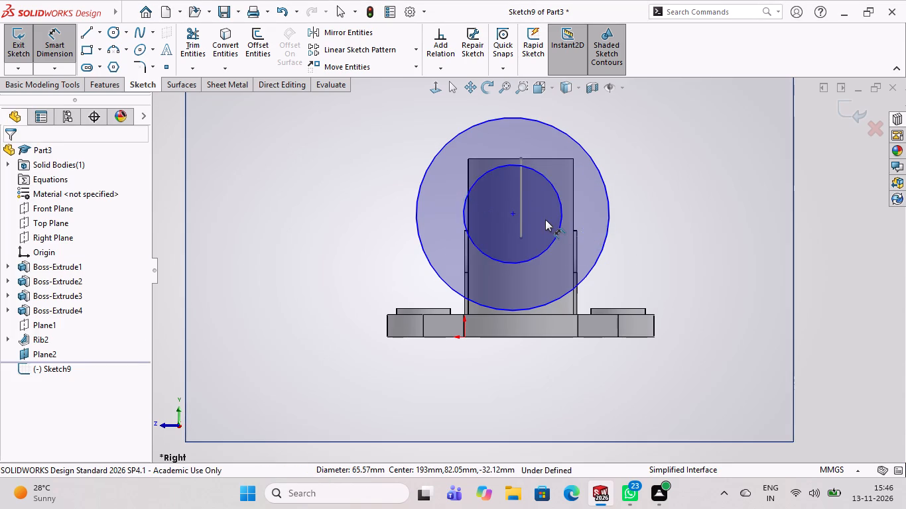
Dimension the outer circle's diameter to 48 mm.
{"action": "left_click", "coordinate": [608, 229]}
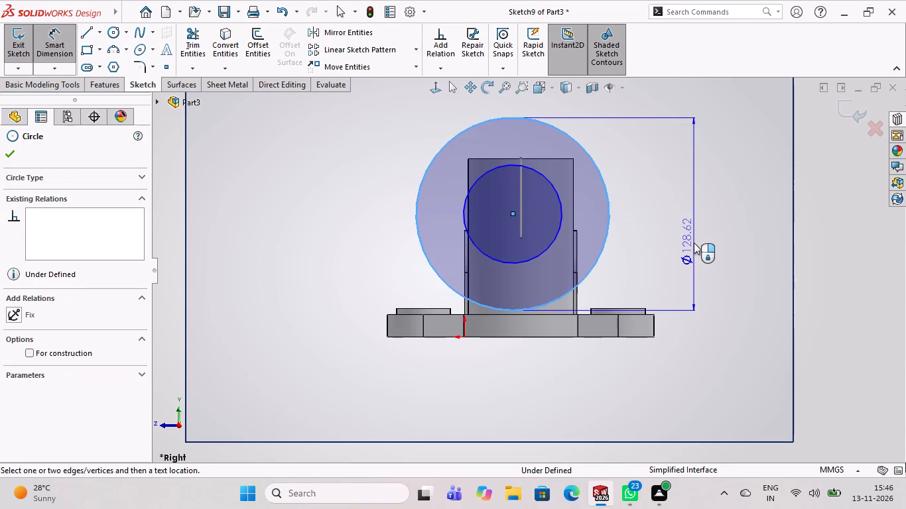
{"action": "left_click", "coordinate": [692, 243]}
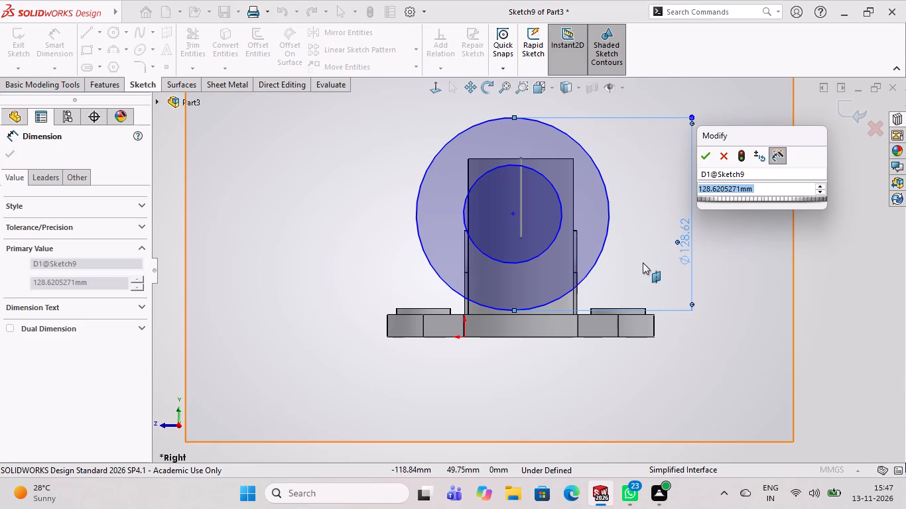
{"action": "type", "text": "48"}
{"action": "key", "text": "Return"}
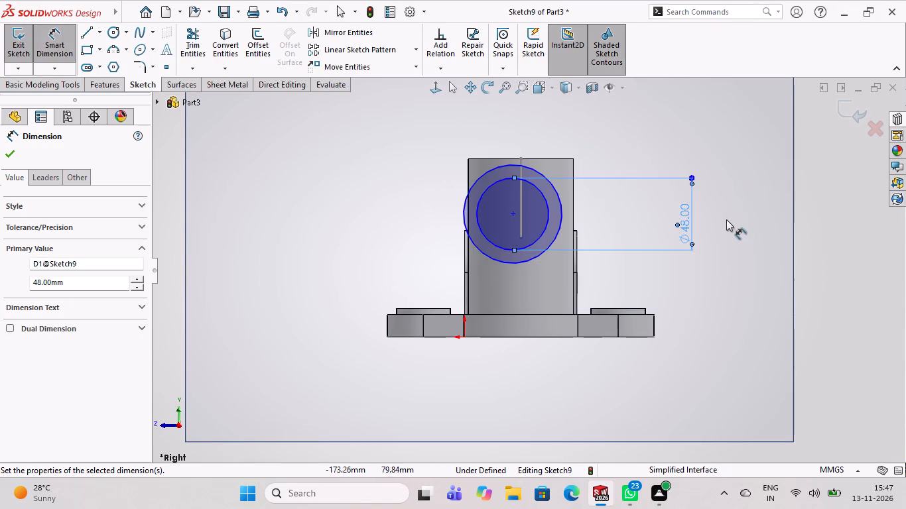
Delete the undimensioned circle surrounding the 48 mm circle.
{"action": "right_click", "coordinate": [513, 262]}
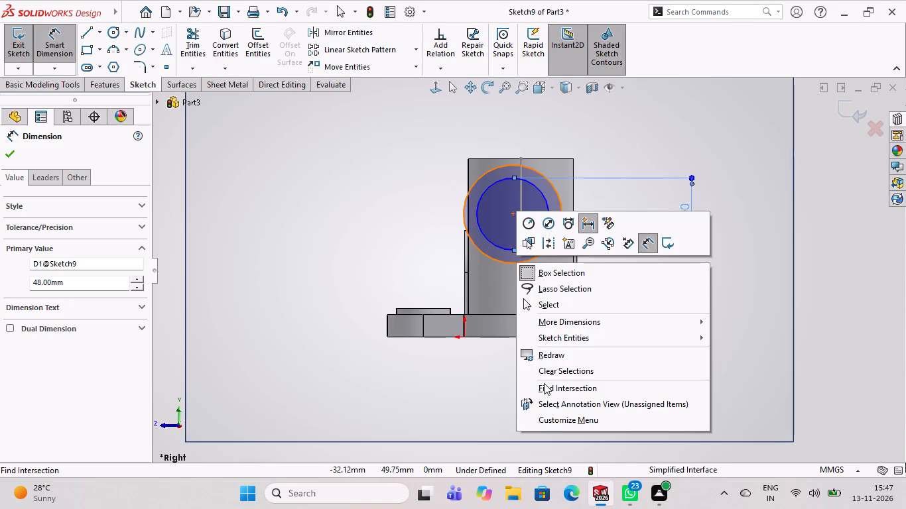
{"action": "left_click", "coordinate": [471, 313]}
{"action": "right_click", "coordinate": [501, 257]}
{"action": "right_click", "coordinate": [501, 260]}
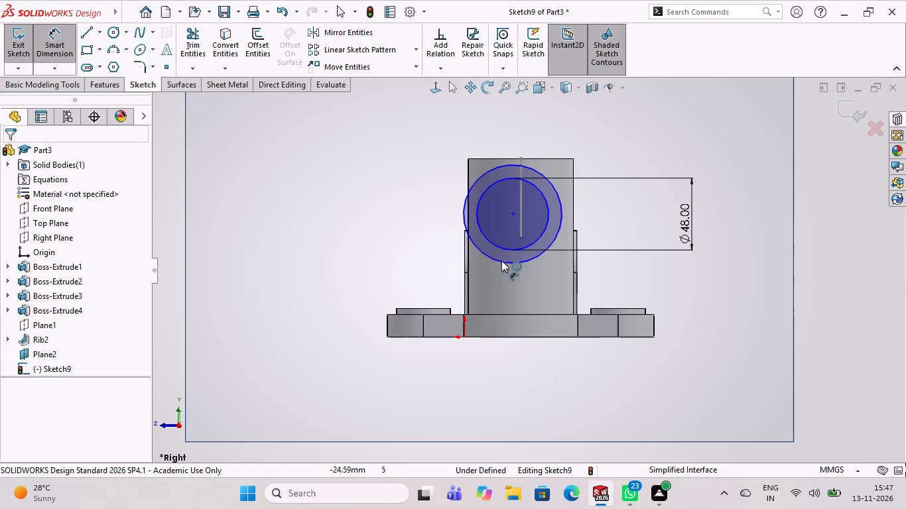
{"action": "double_click", "coordinate": [501, 260]}
{"action": "right_click", "coordinate": [501, 260]}
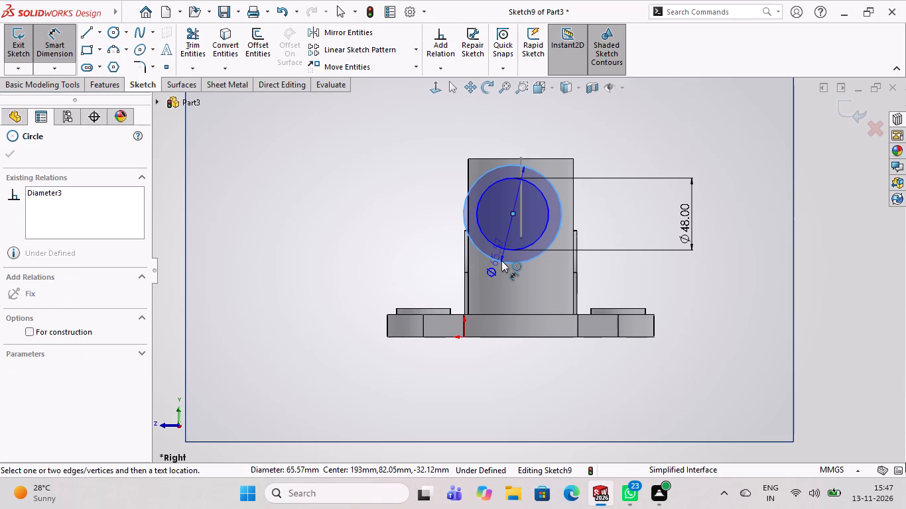
{"action": "key", "text": "Escape"}
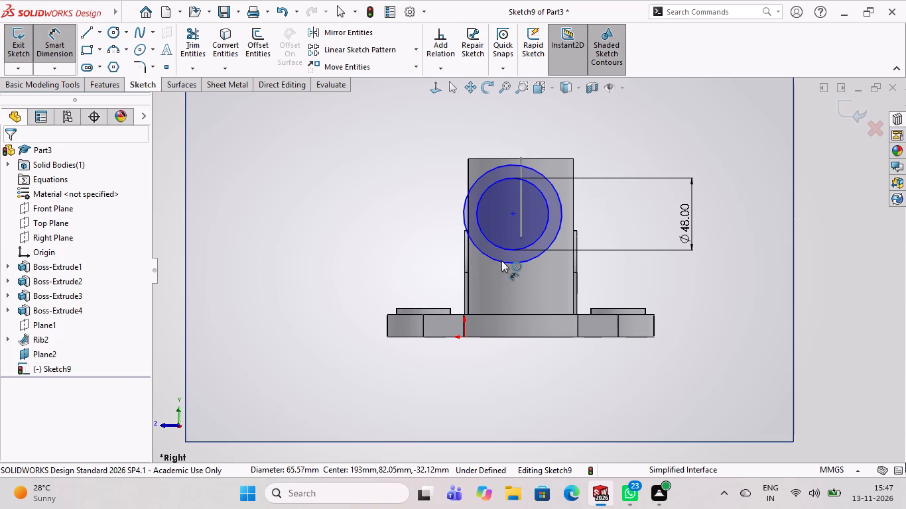
{"action": "left_click", "coordinate": [501, 260]}
{"action": "key", "text": "BackSpace"}
{"action": "key", "text": "Delete"}
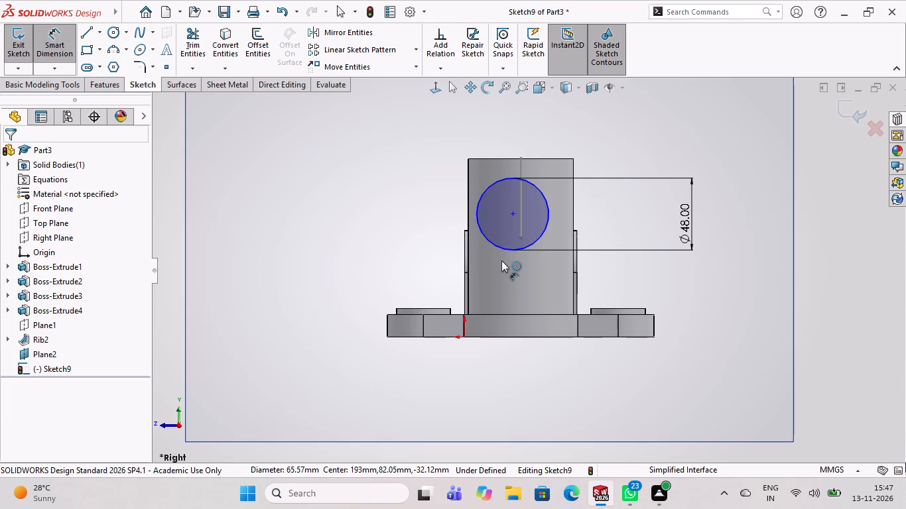
{"action": "scroll", "coordinate": [650, 256], "scroll_direction": "down", "scroll_amount": 2}
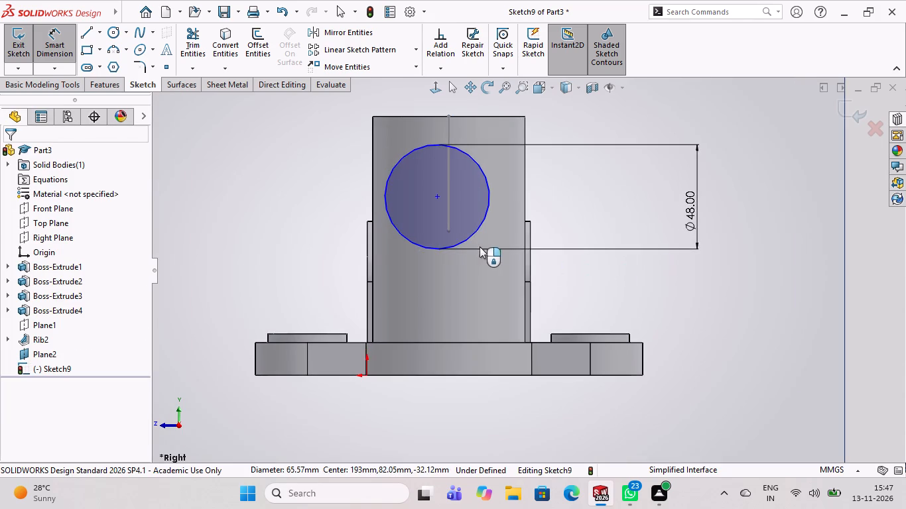
{"action": "scroll", "coordinate": [476, 246], "scroll_direction": "up", "scroll_amount": 3}
{"action": "key", "text": "Escape"}
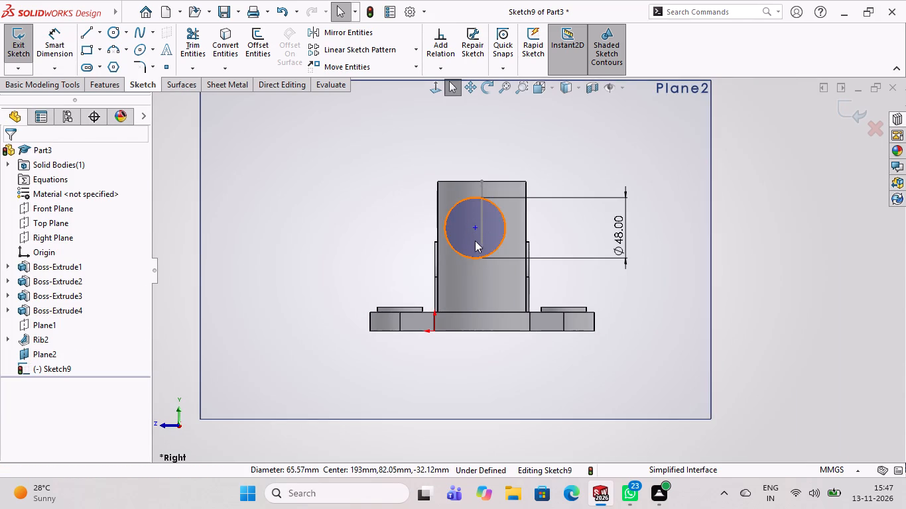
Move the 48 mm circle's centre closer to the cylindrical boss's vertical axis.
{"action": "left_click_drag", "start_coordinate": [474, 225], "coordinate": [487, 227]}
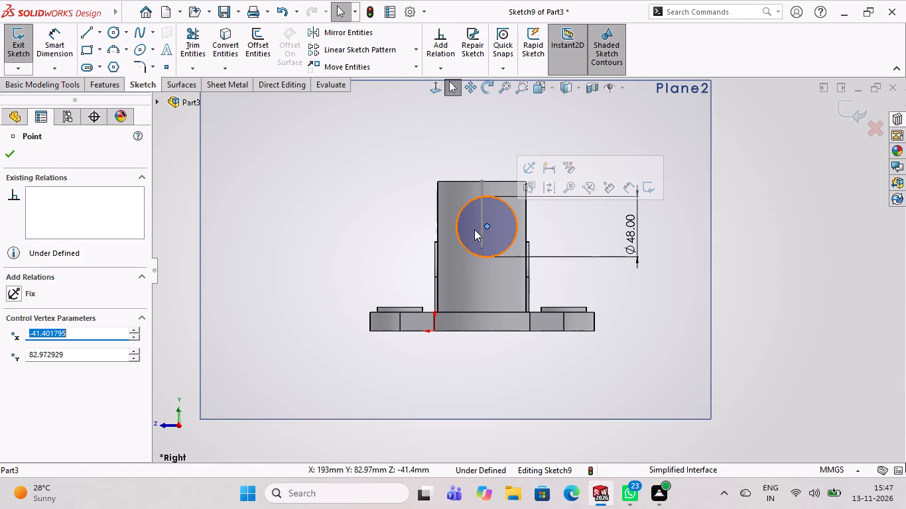
Sketch a vertical centerline about 52 mm long upward from the midpoint of the base plate's bottom edge.
{"action": "scroll", "coordinate": [480, 329], "scroll_direction": "down", "scroll_amount": 3}
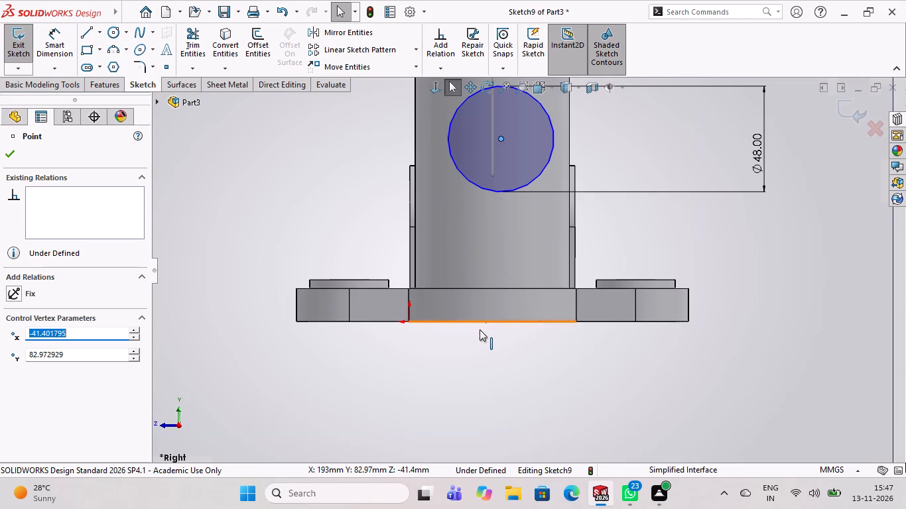
{"action": "left_click", "coordinate": [97, 31]}
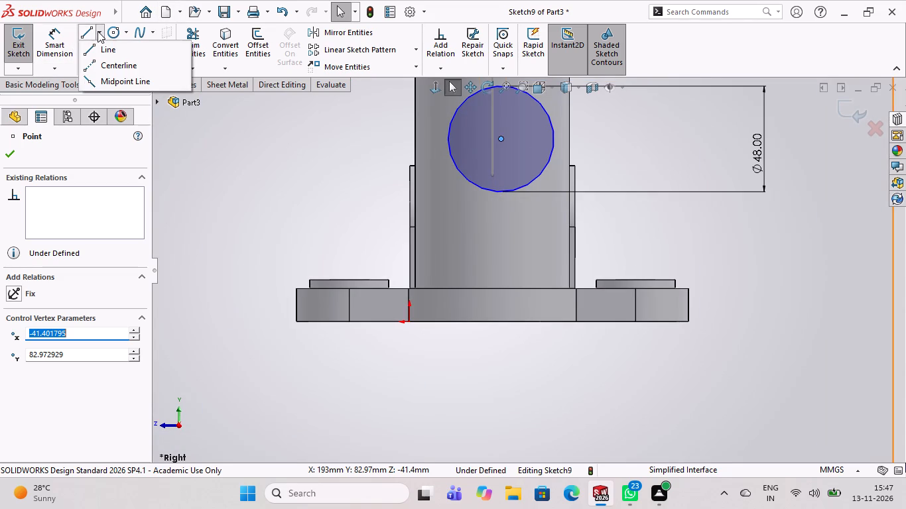
{"action": "left_click", "coordinate": [97, 60]}
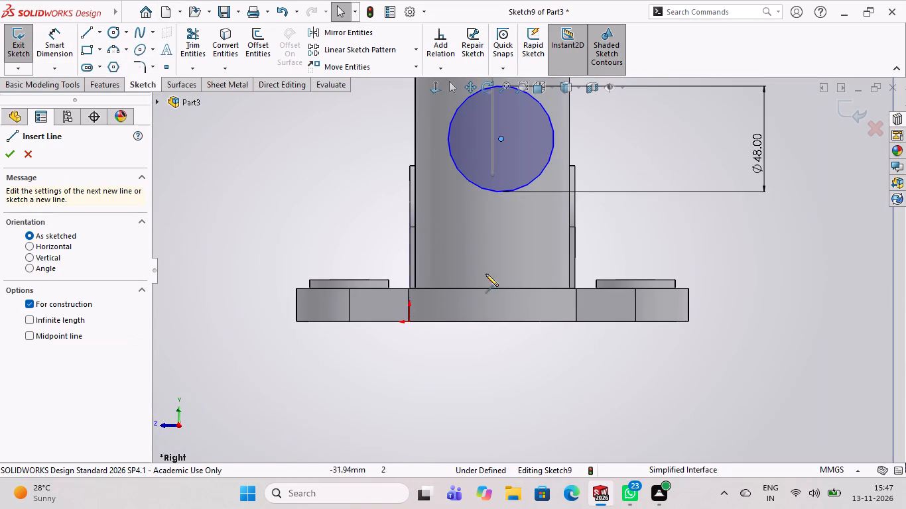
{"action": "left_click", "coordinate": [493, 322]}
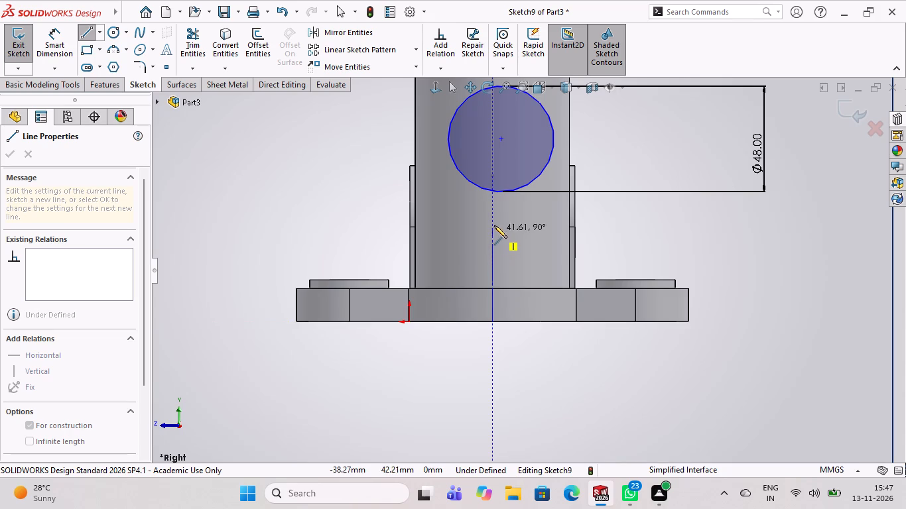
{"action": "left_click", "coordinate": [492, 206]}
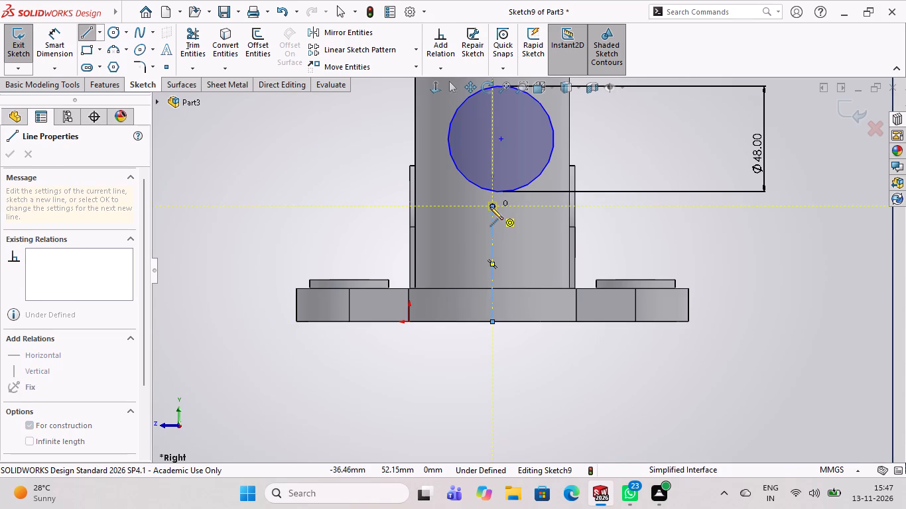
{"action": "key", "text": "Escape"}
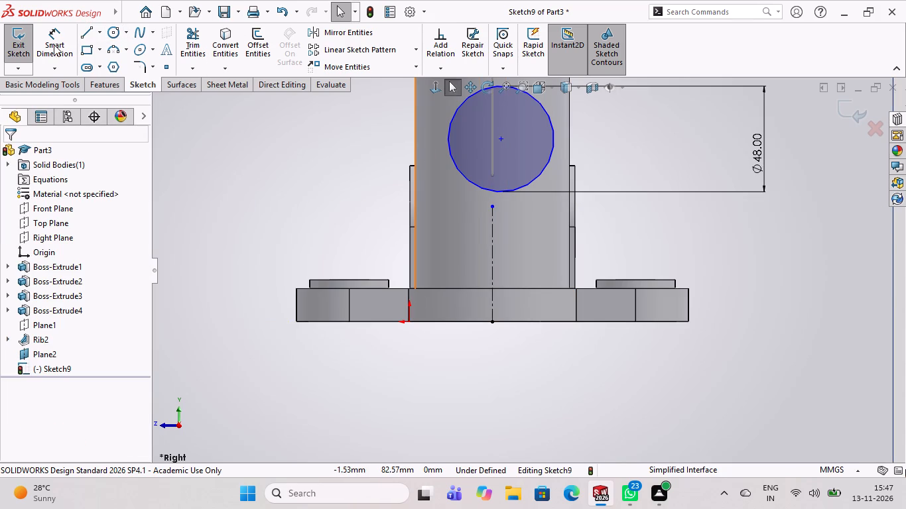
Dimension the vertical centerline's length to 89 mm.
{"action": "left_click", "coordinate": [54, 44]}
{"action": "left_click", "coordinate": [493, 319]}
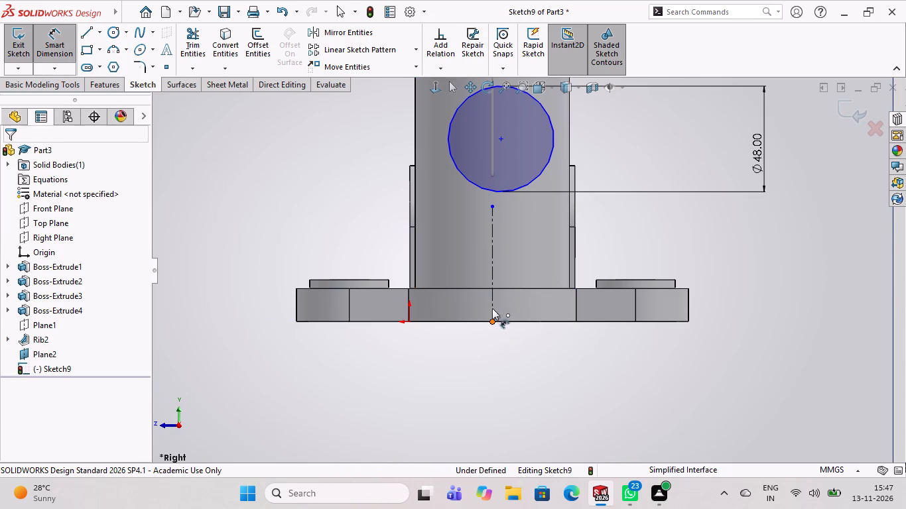
{"action": "left_click", "coordinate": [493, 207]}
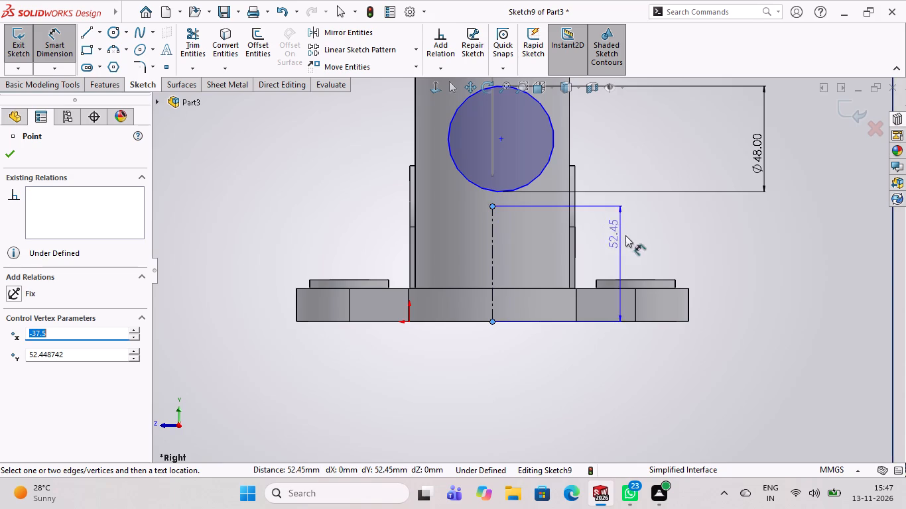
{"action": "left_click", "coordinate": [721, 249]}
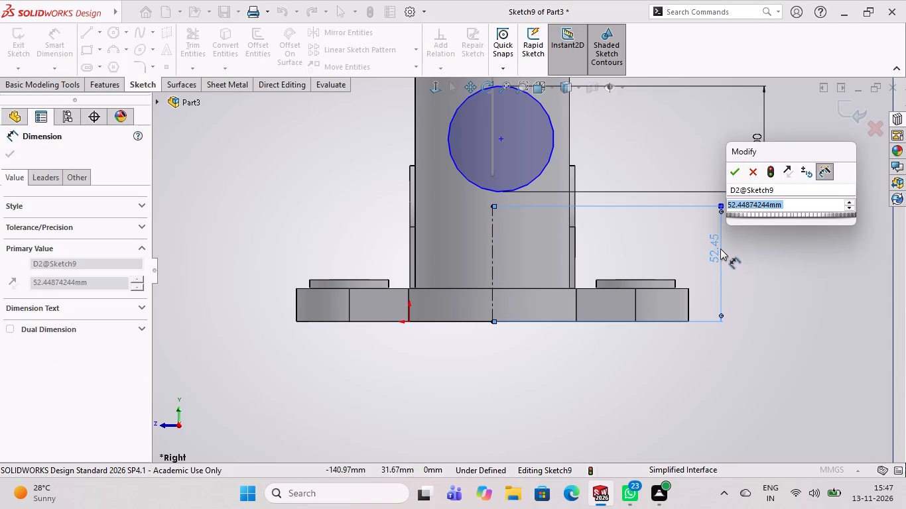
{"action": "type", "text": "89"}
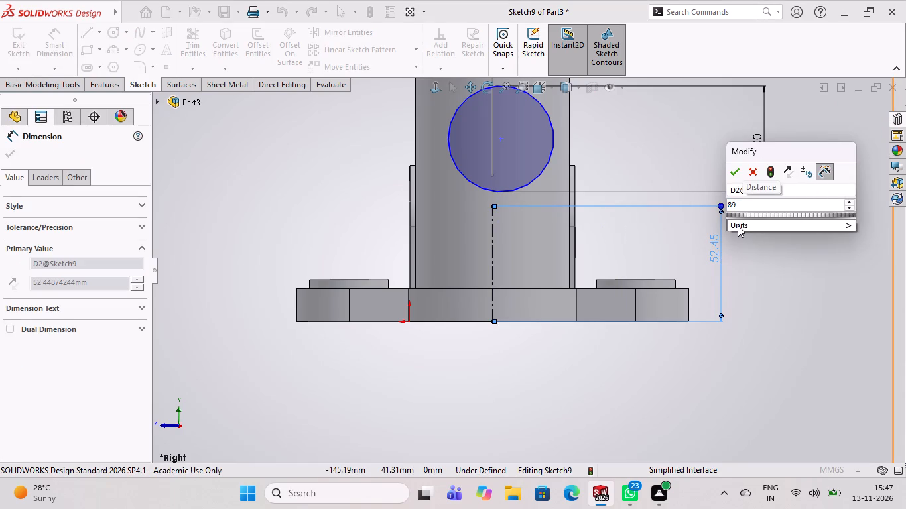
{"action": "key", "text": "Return"}
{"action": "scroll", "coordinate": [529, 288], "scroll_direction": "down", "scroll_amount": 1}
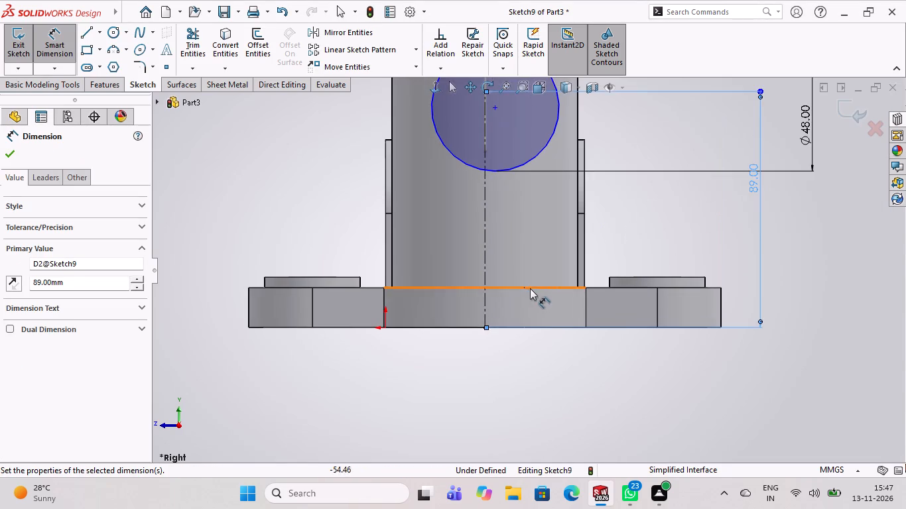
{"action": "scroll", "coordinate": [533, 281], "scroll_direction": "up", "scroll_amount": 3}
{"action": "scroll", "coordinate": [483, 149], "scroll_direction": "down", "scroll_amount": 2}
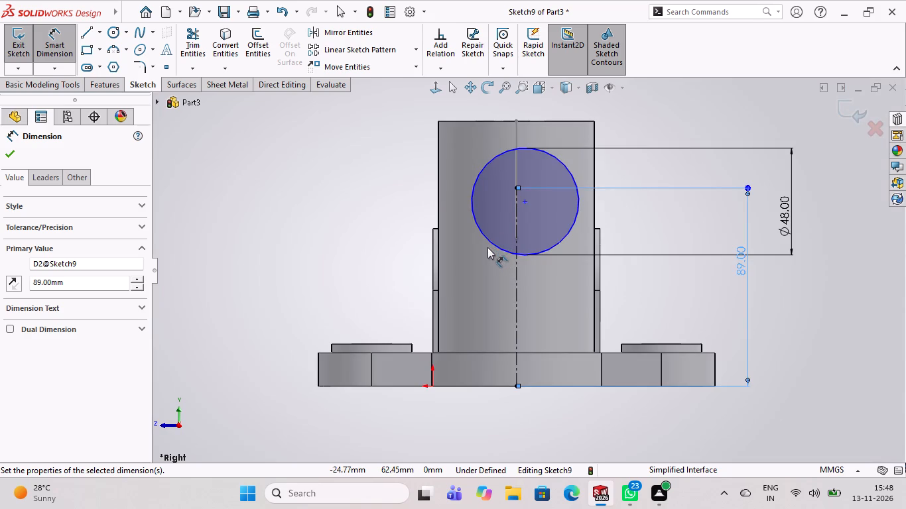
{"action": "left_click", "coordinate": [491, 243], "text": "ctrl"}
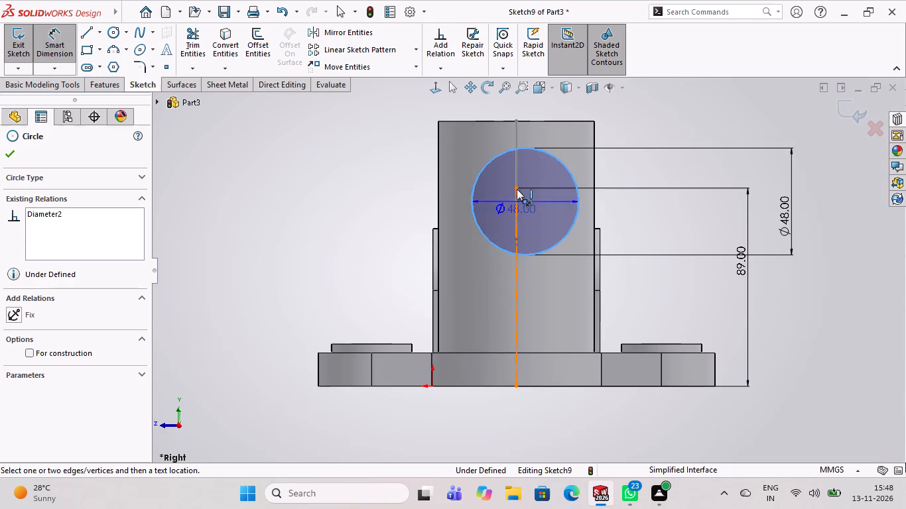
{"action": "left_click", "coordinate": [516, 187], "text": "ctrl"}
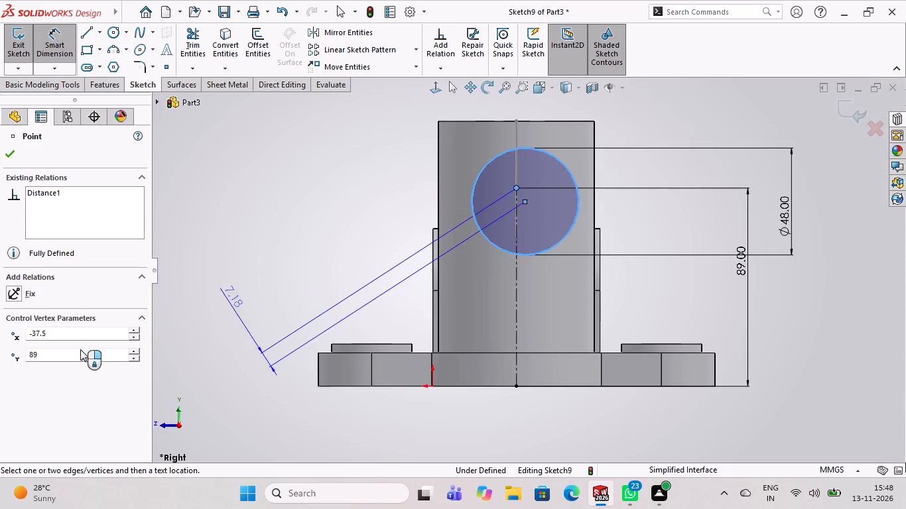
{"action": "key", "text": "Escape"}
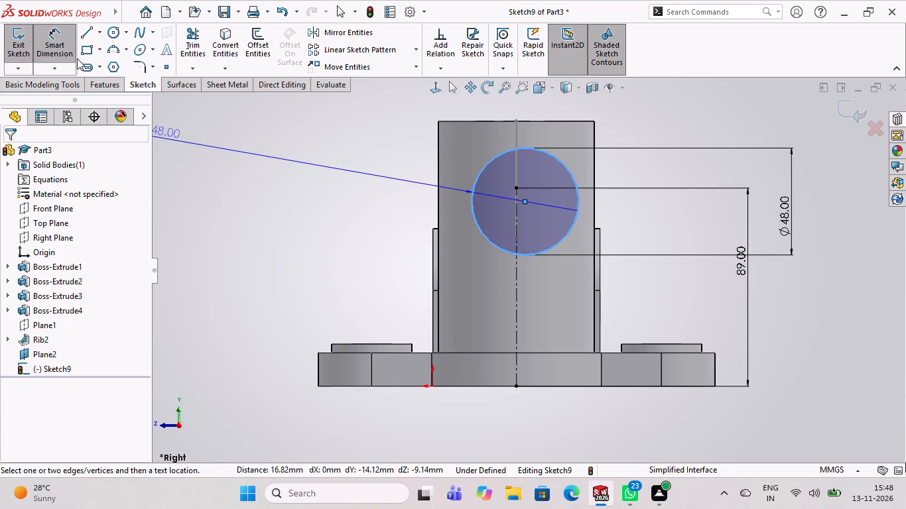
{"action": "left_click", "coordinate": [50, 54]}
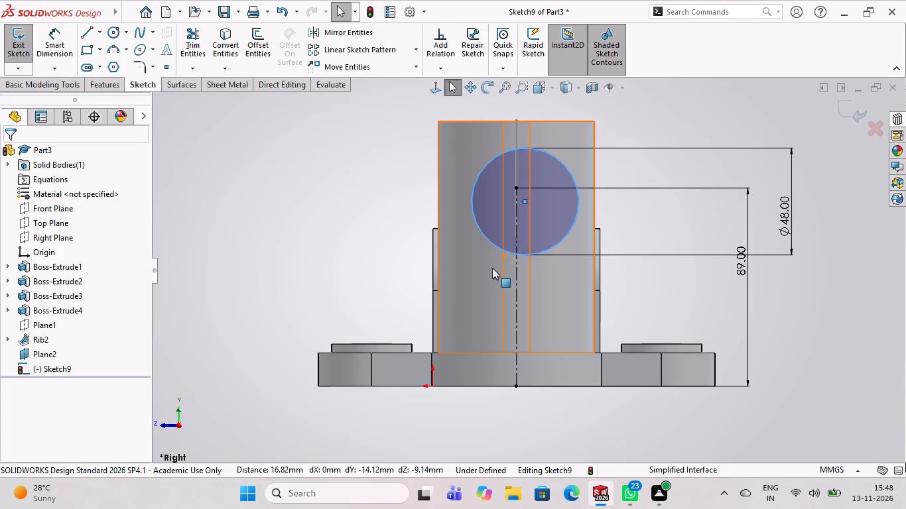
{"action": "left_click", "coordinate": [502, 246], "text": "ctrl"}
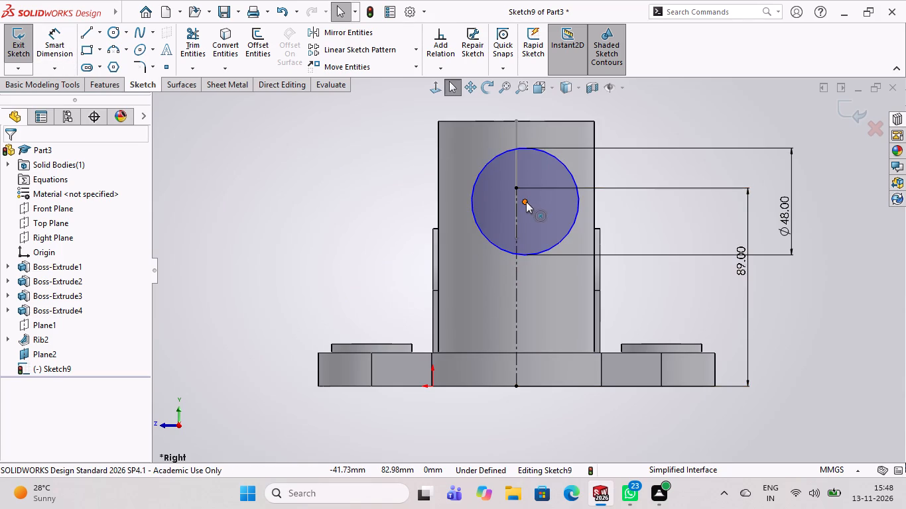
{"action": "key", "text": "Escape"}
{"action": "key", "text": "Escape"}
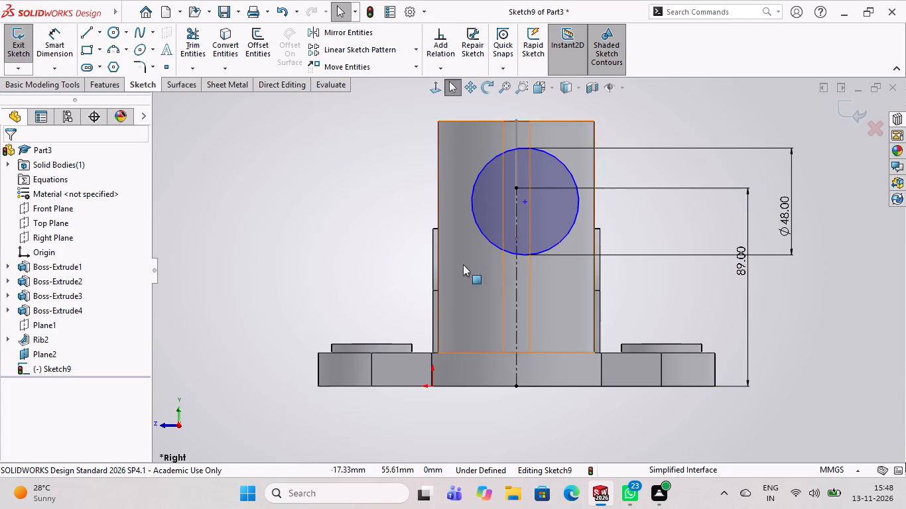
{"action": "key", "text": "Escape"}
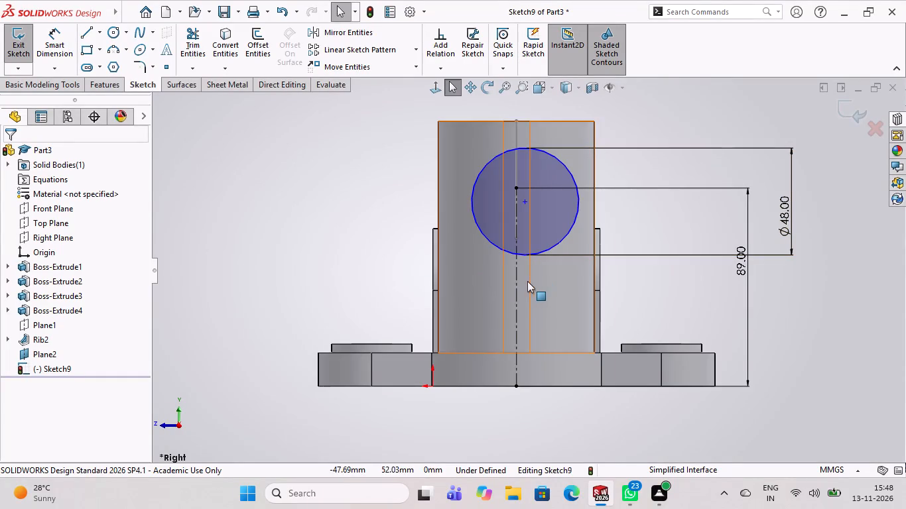
Merge the 48 mm circle's centre with the upper endpoint of the 89 mm centerline.
{"action": "left_click", "coordinate": [525, 202], "text": "ctrl"}
{"action": "left_click", "coordinate": [517, 186], "text": "ctrl"}
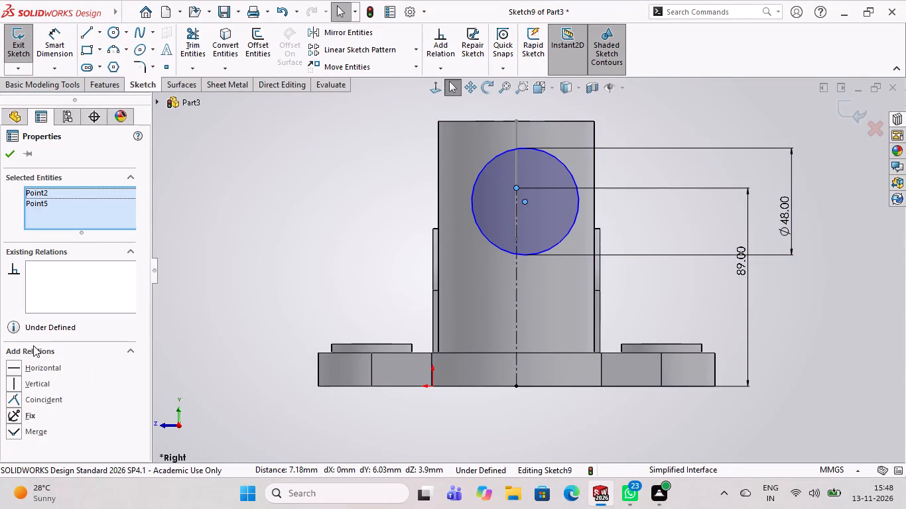
{"action": "left_click", "coordinate": [36, 433], "text": "ctrl"}
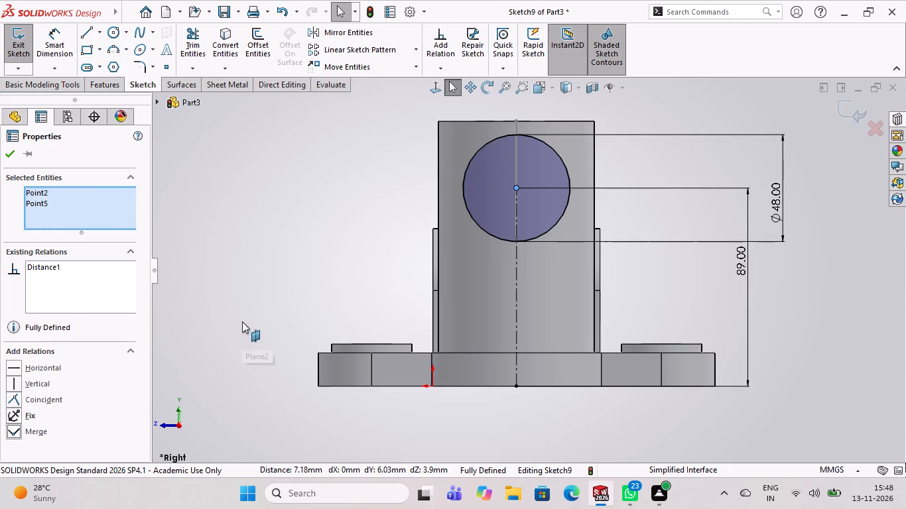
{"action": "left_click", "coordinate": [242, 321]}
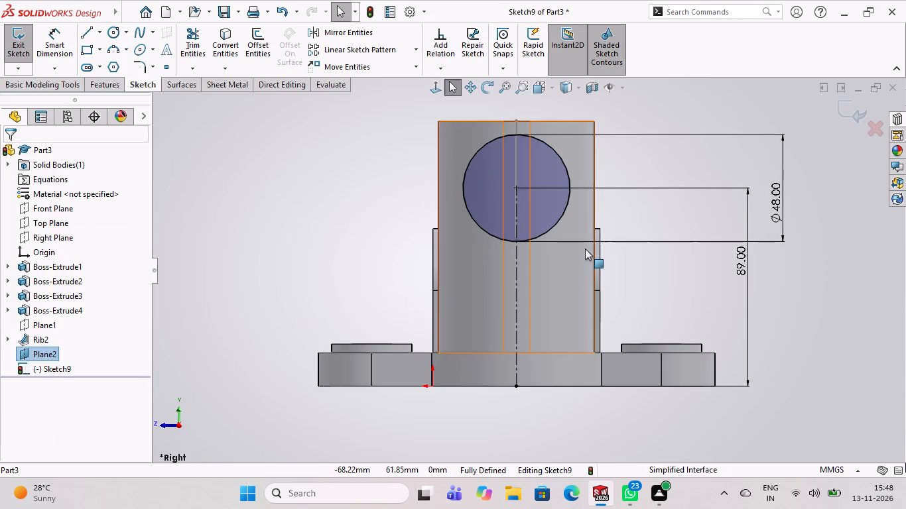
Extrude the 48 mm circle from Plane2 with the Up To Surface end condition, ending at the cylindrical boss's outer face.
{"action": "scroll", "coordinate": [585, 251], "scroll_direction": "down", "scroll_amount": 2}
{"action": "scroll", "coordinate": [585, 251], "scroll_direction": "up", "scroll_amount": 3}
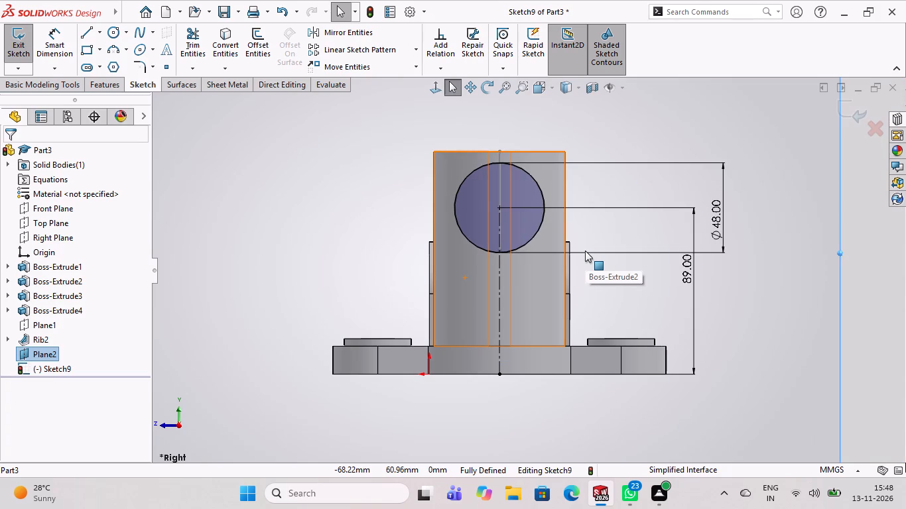
{"action": "middle_click_drag", "start_coordinate": [593, 292], "coordinate": [694, 283]}
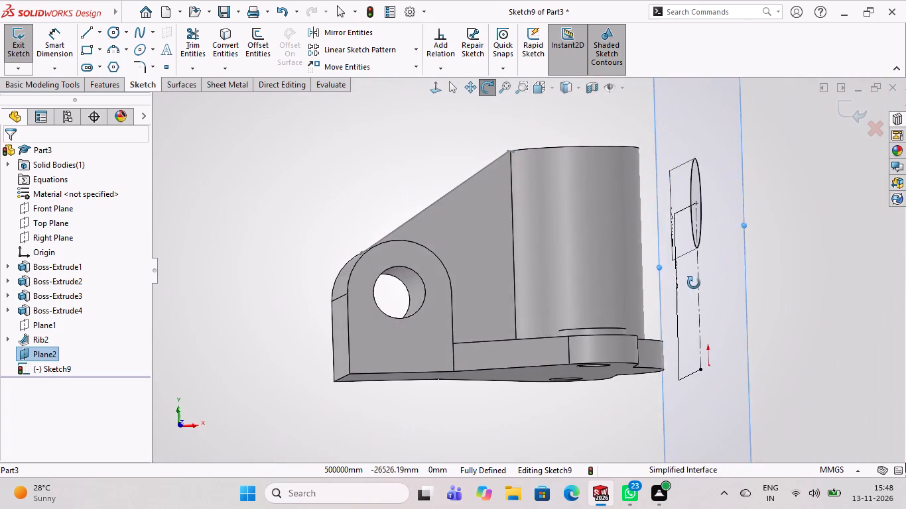
{"action": "middle_click_drag", "start_coordinate": [694, 283], "coordinate": [698, 283]}
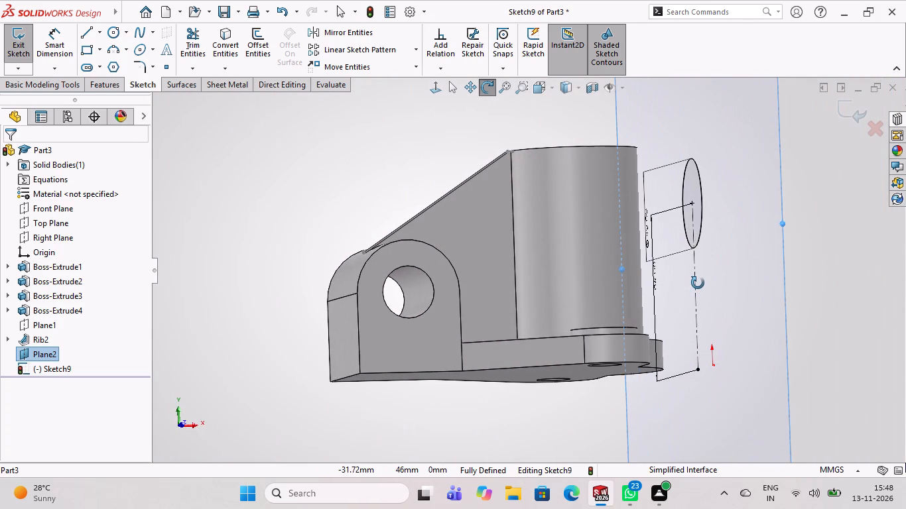
{"action": "middle_click_drag", "start_coordinate": [698, 283], "coordinate": [602, 307]}
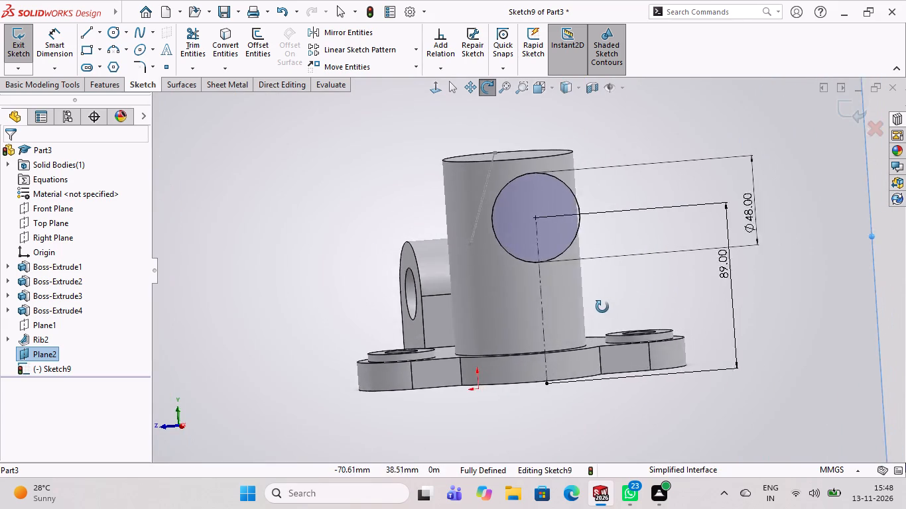
{"action": "middle_click_drag", "start_coordinate": [602, 307], "coordinate": [624, 296]}
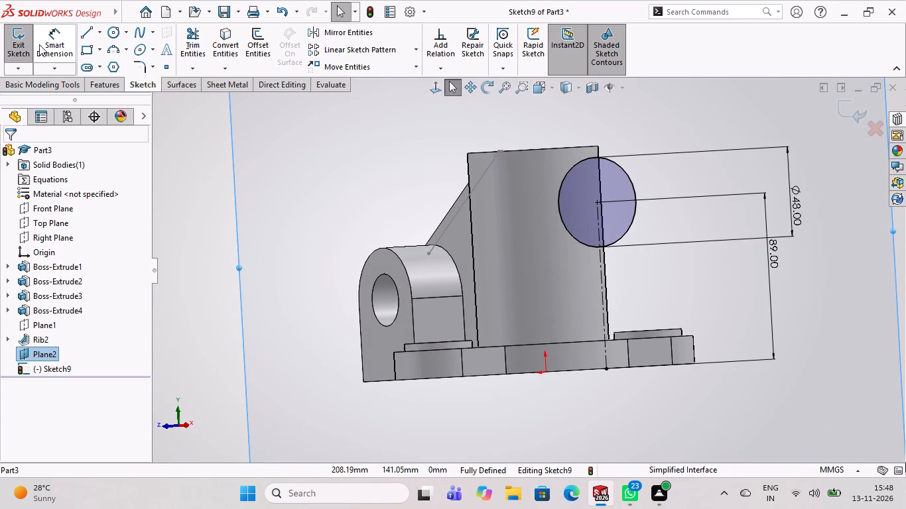
{"action": "left_click", "coordinate": [13, 36]}
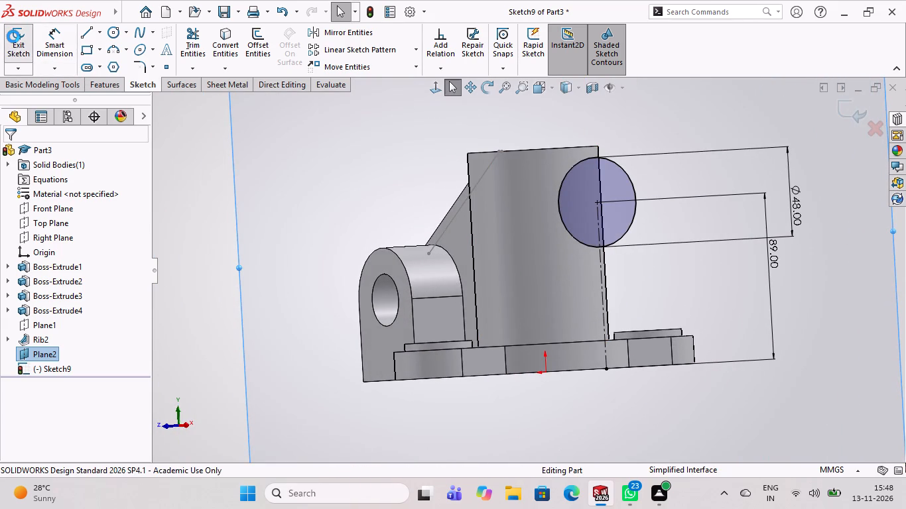
{"action": "left_click", "coordinate": [109, 91]}
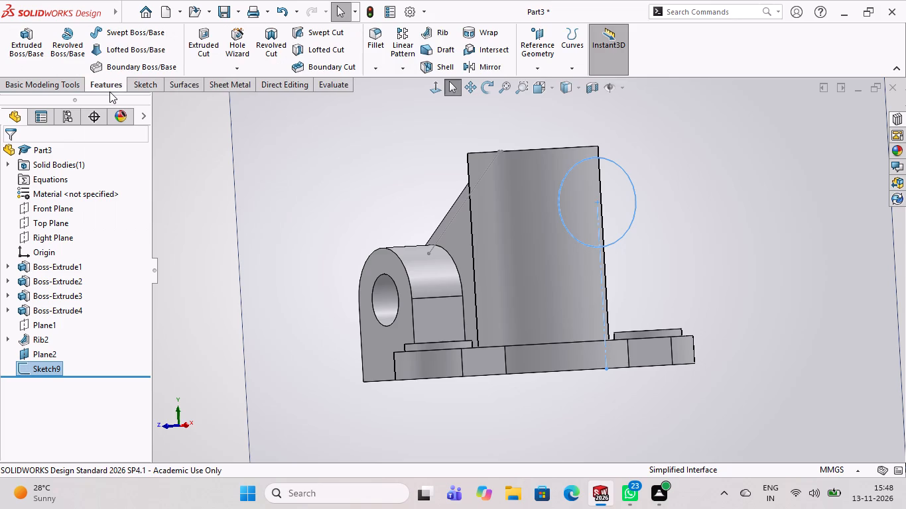
{"action": "left_click", "coordinate": [29, 39]}
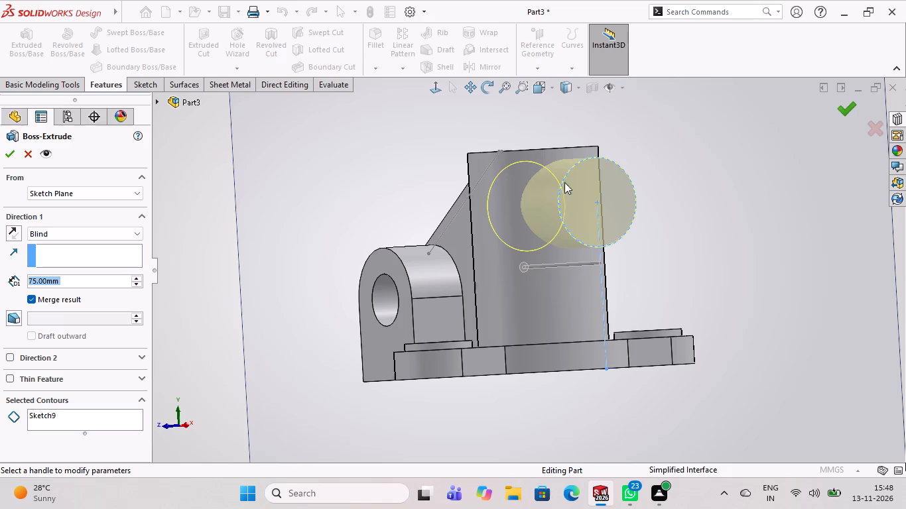
{"action": "middle_click_drag", "start_coordinate": [576, 178], "coordinate": [597, 241]}
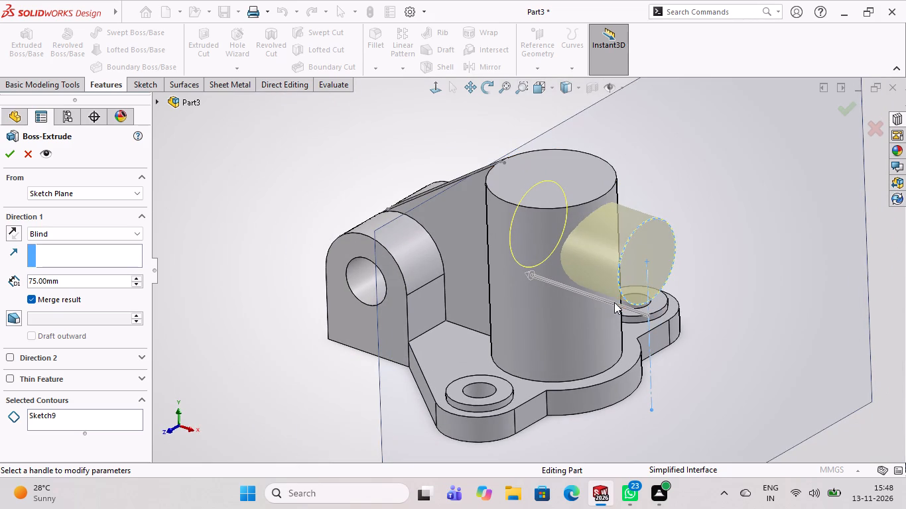
{"action": "left_click", "coordinate": [86, 234]}
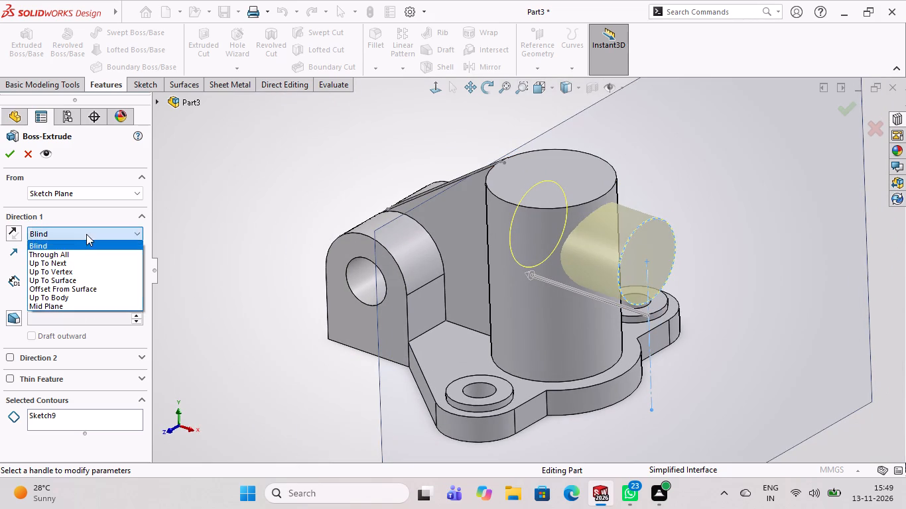
{"action": "left_click", "coordinate": [77, 278]}
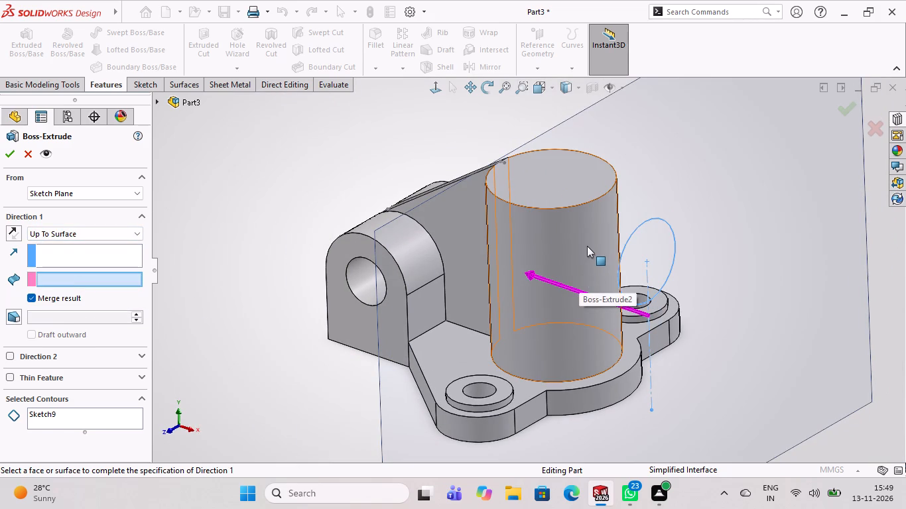
{"action": "left_click", "coordinate": [587, 246]}
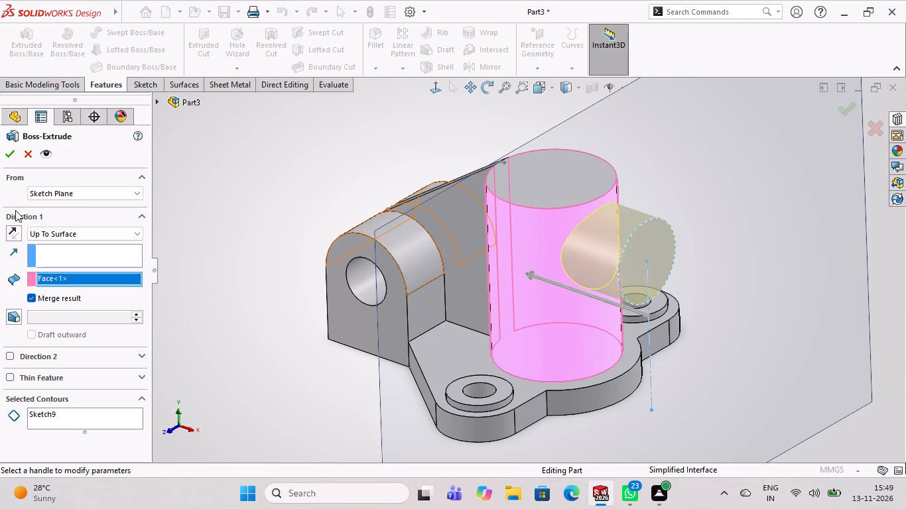
{"action": "left_click", "coordinate": [12, 157]}
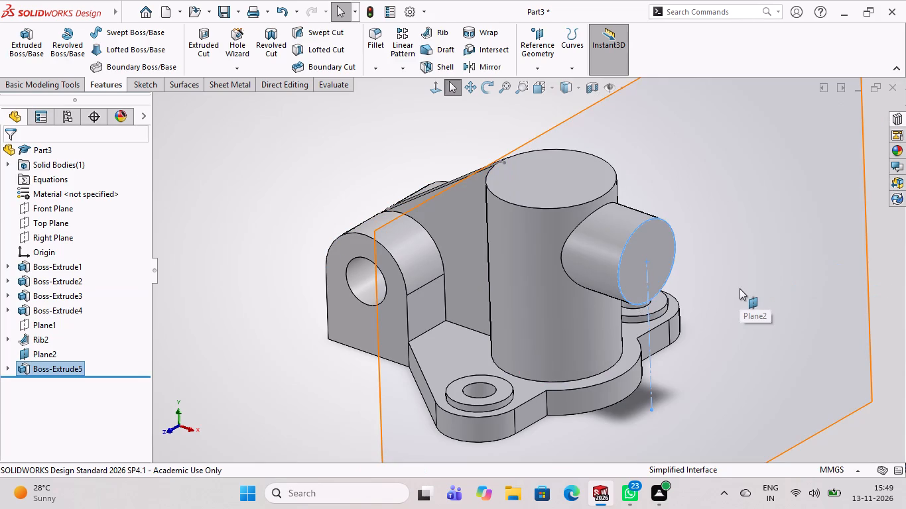
Examine the side boss and its junction with the cylindrical boss from several viewing angles.
{"action": "scroll", "coordinate": [740, 288], "scroll_direction": "up", "scroll_amount": 3}
{"action": "left_click", "coordinate": [790, 285]}
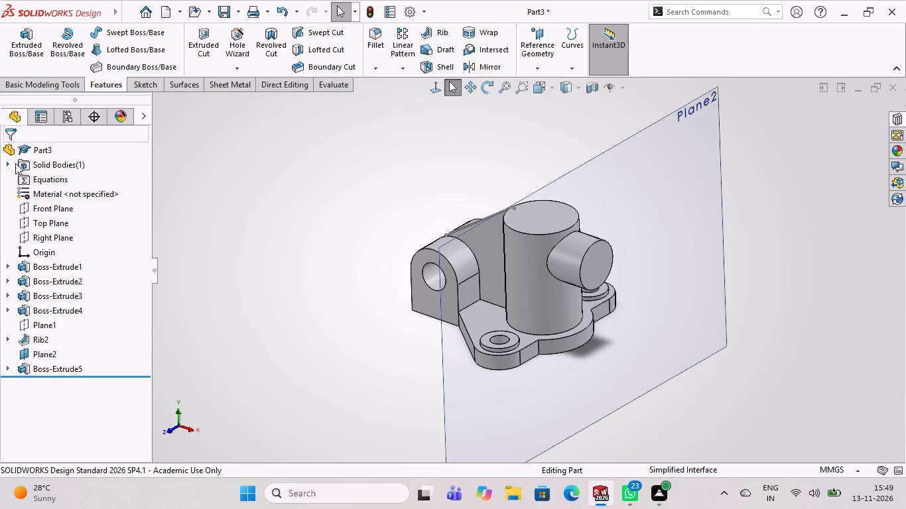
{"action": "scroll", "coordinate": [518, 335], "scroll_direction": "down", "scroll_amount": 1}
{"action": "scroll", "coordinate": [539, 326], "scroll_direction": "up", "scroll_amount": 4}
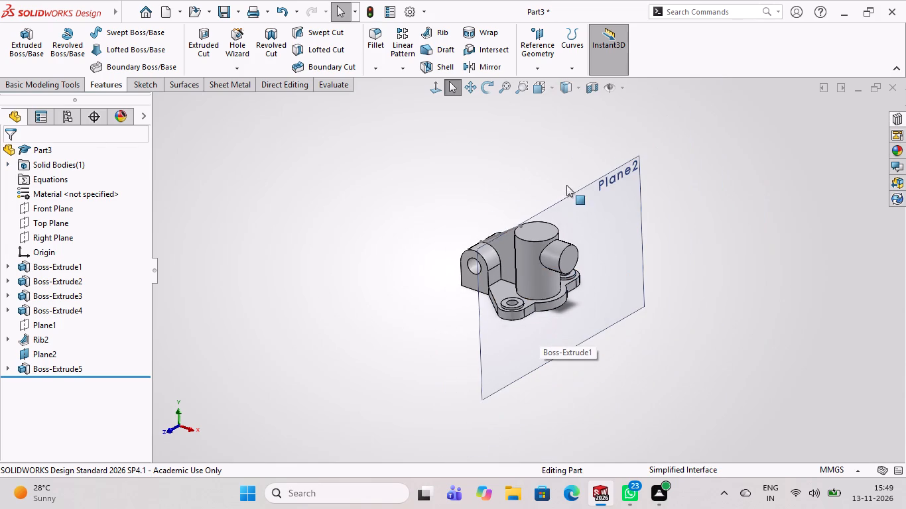
{"action": "scroll", "coordinate": [564, 177], "scroll_direction": "down", "scroll_amount": 4}
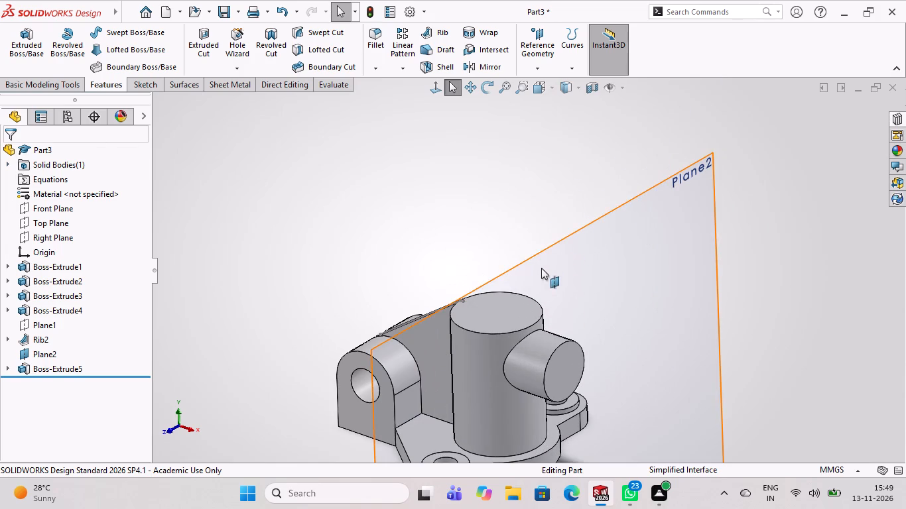
{"action": "scroll", "coordinate": [553, 382], "scroll_direction": "down", "scroll_amount": 2}
{"action": "middle_click_drag", "start_coordinate": [653, 349], "coordinate": [601, 376]}
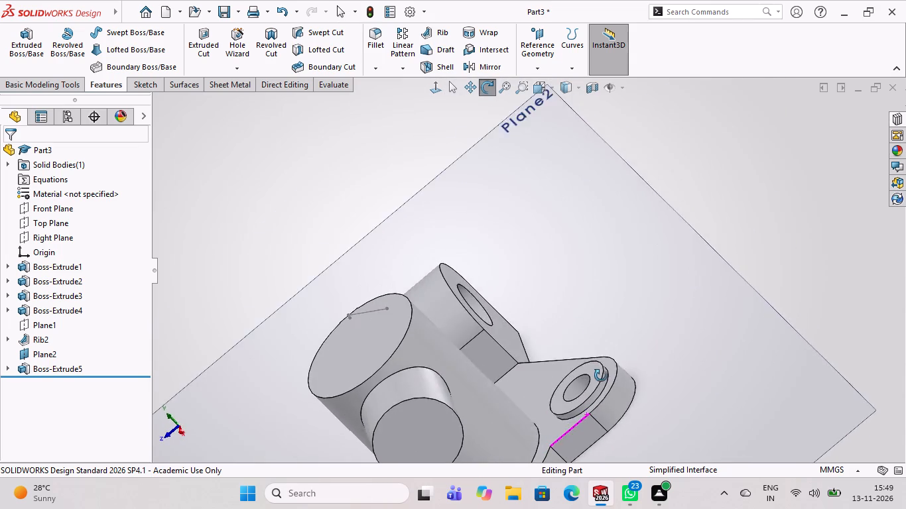
{"action": "middle_click_drag", "start_coordinate": [601, 376], "coordinate": [602, 382]}
{"action": "scroll", "coordinate": [602, 292], "scroll_direction": "down", "scroll_amount": 3}
{"action": "scroll", "coordinate": [602, 292], "scroll_direction": "up", "scroll_amount": 9}
{"action": "scroll", "coordinate": [483, 430], "scroll_direction": "down", "scroll_amount": 1}
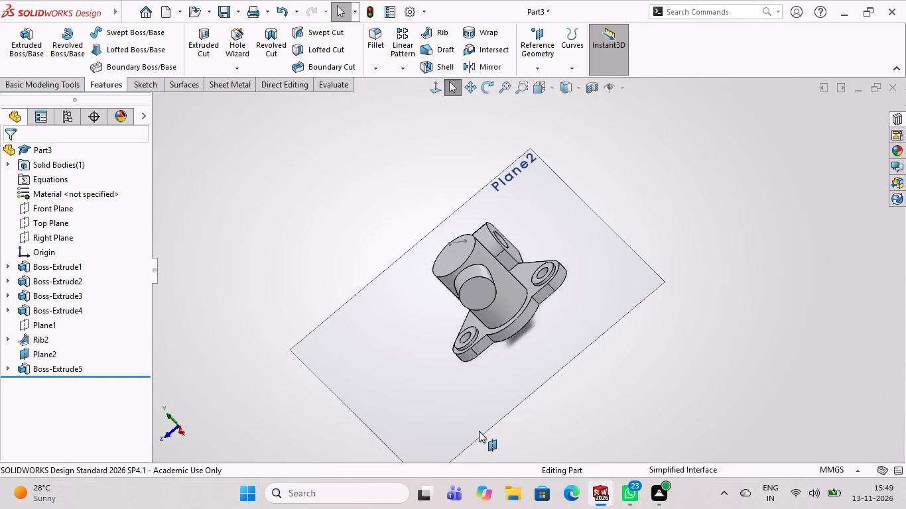
{"action": "middle_click_drag", "start_coordinate": [478, 431], "coordinate": [456, 429]}
{"action": "middle_click_drag", "start_coordinate": [645, 282], "coordinate": [655, 334]}
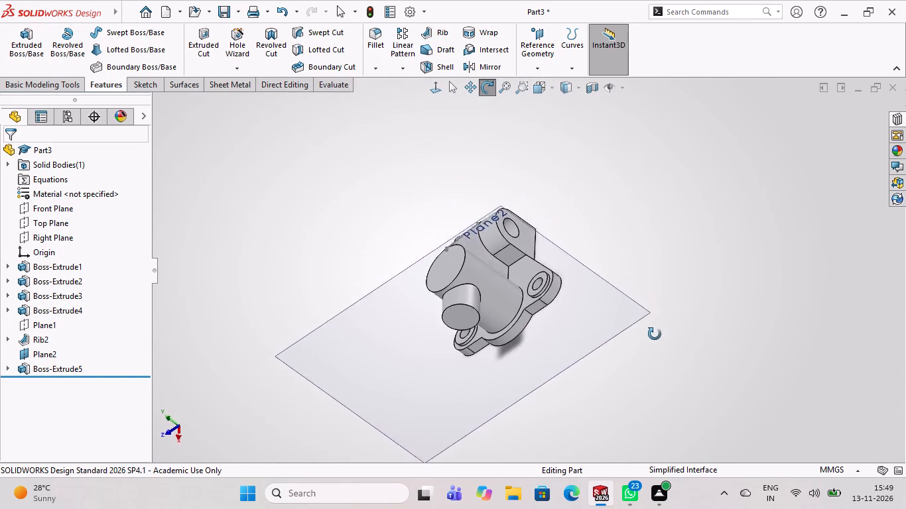
{"action": "middle_click_drag", "start_coordinate": [655, 334], "coordinate": [686, 311]}
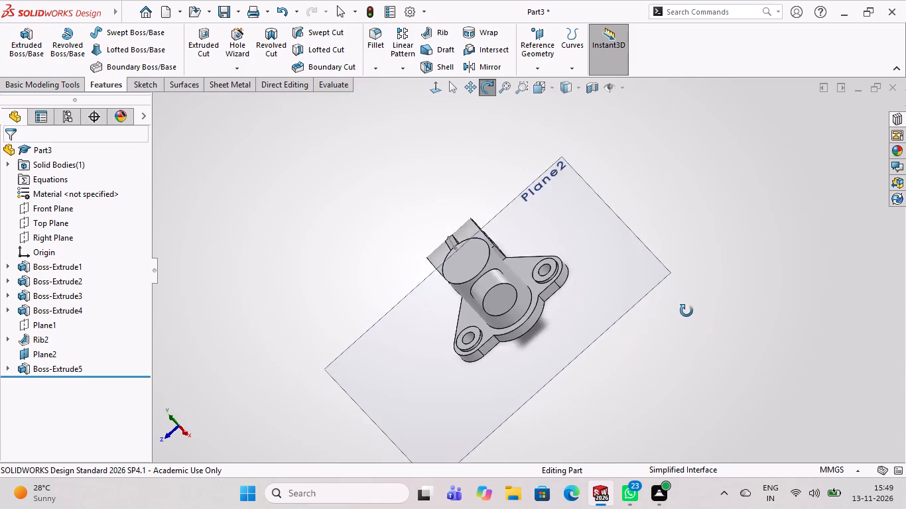
{"action": "middle_click_drag", "start_coordinate": [686, 311], "coordinate": [722, 341]}
{"action": "middle_click_drag", "start_coordinate": [450, 418], "coordinate": [437, 383]}
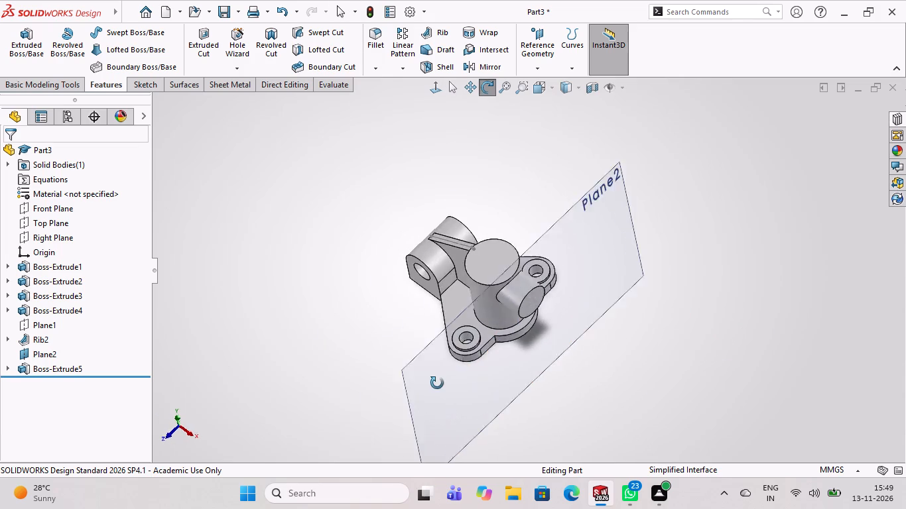
{"action": "middle_click_drag", "start_coordinate": [437, 383], "coordinate": [382, 294]}
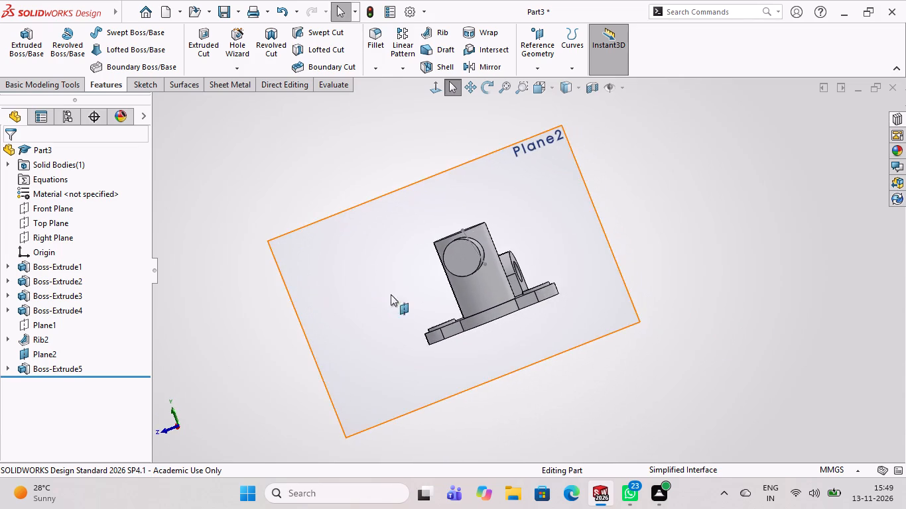
{"action": "middle_click_drag", "start_coordinate": [629, 298], "coordinate": [669, 363]}
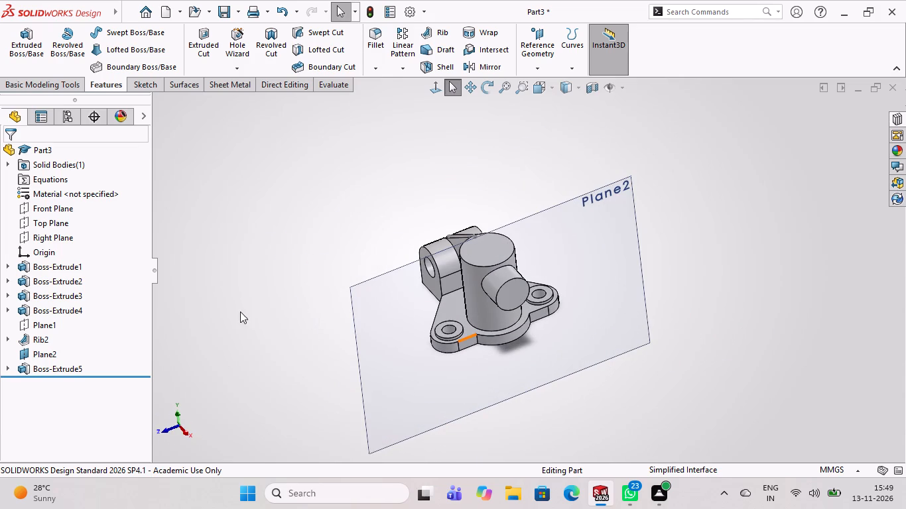
{"action": "middle_click_drag", "start_coordinate": [407, 335], "coordinate": [374, 258]}
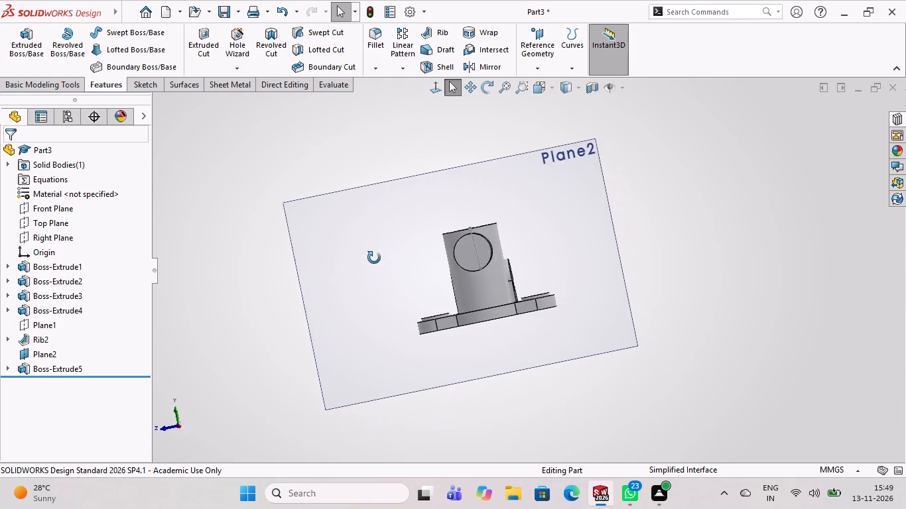
{"action": "middle_click_drag", "start_coordinate": [374, 258], "coordinate": [376, 264]}
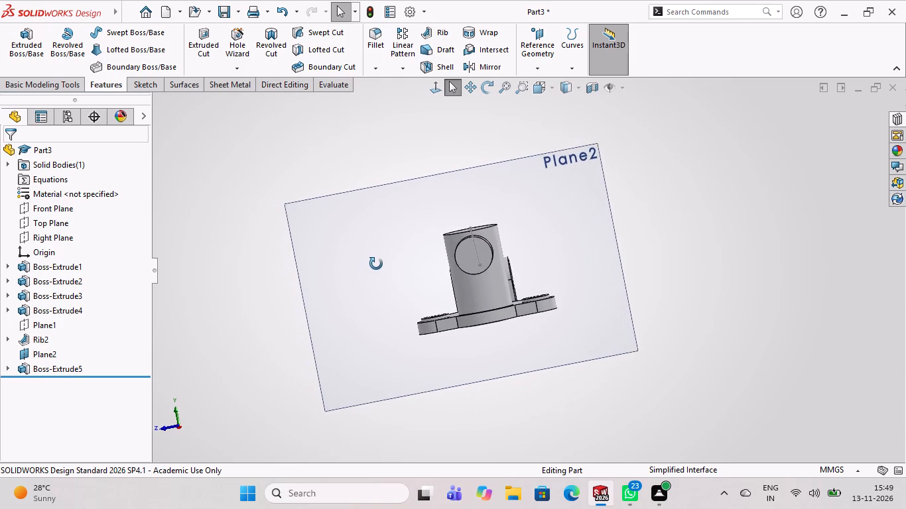
{"action": "middle_click_drag", "start_coordinate": [376, 264], "coordinate": [375, 263]}
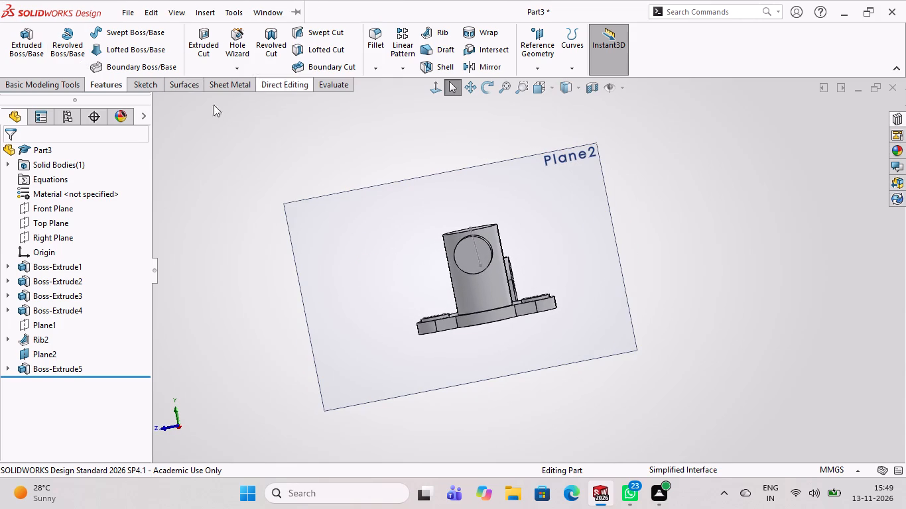
Start a sketch on the side boss's circular end face and draw a circle in the empty area beside the cylindrical boss.
{"action": "left_click", "coordinate": [135, 81]}
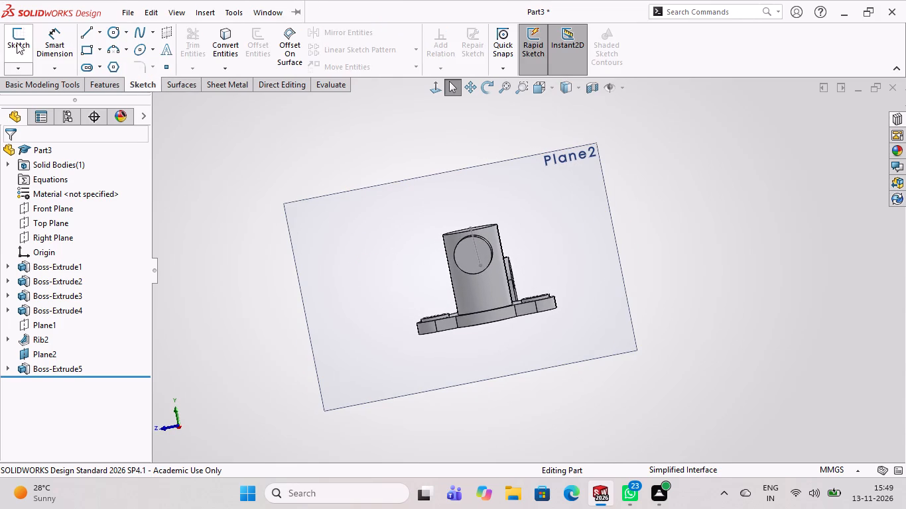
{"action": "left_click", "coordinate": [17, 42]}
{"action": "left_click", "coordinate": [113, 32]}
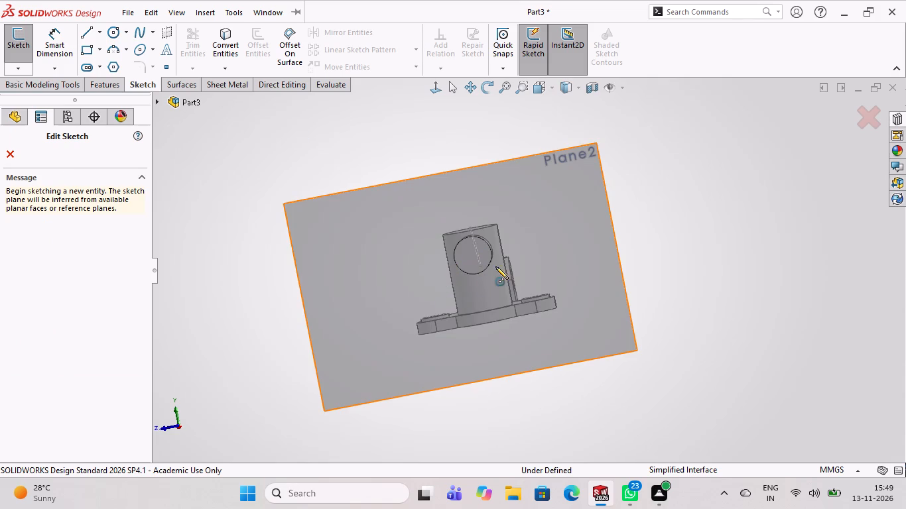
{"action": "scroll", "coordinate": [467, 261], "scroll_direction": "down", "scroll_amount": 3}
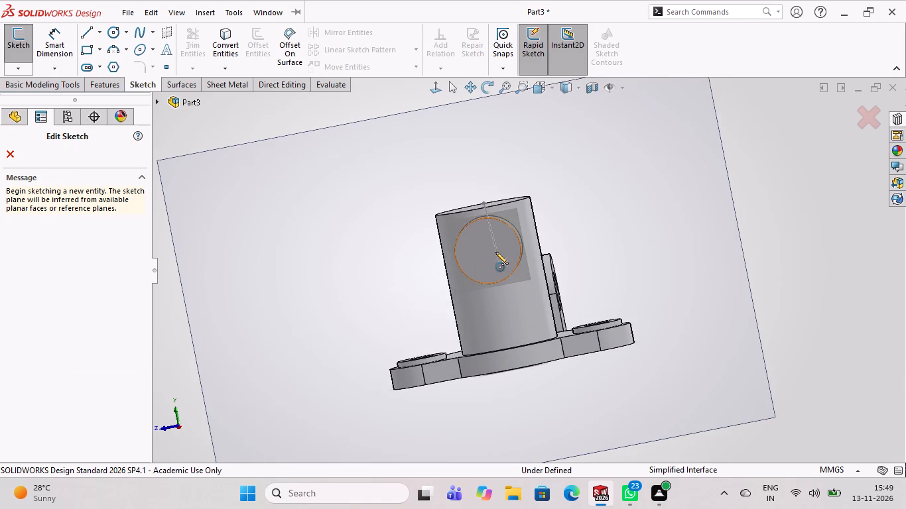
{"action": "scroll", "coordinate": [493, 254], "scroll_direction": "down", "scroll_amount": 4}
{"action": "left_click", "coordinate": [493, 250]}
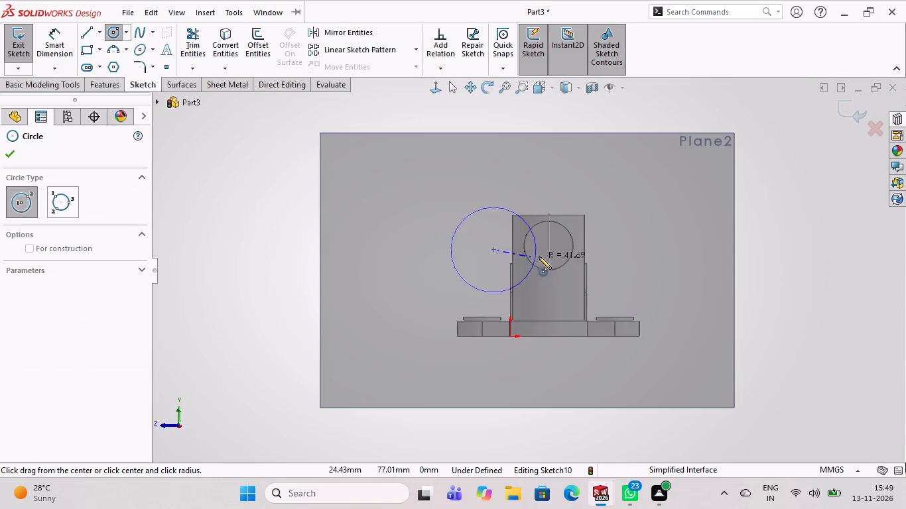
{"action": "key", "text": "Escape"}
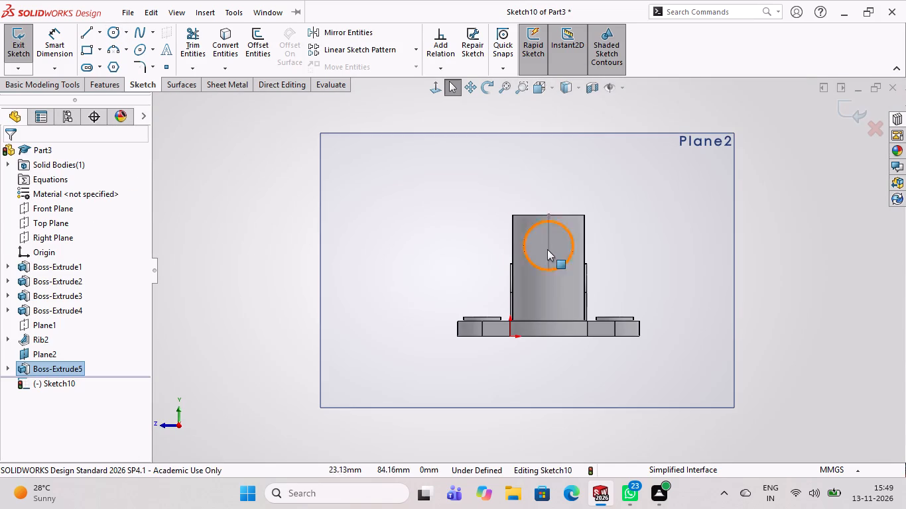
{"action": "left_click", "coordinate": [545, 245]}
{"action": "key", "text": "Escape"}
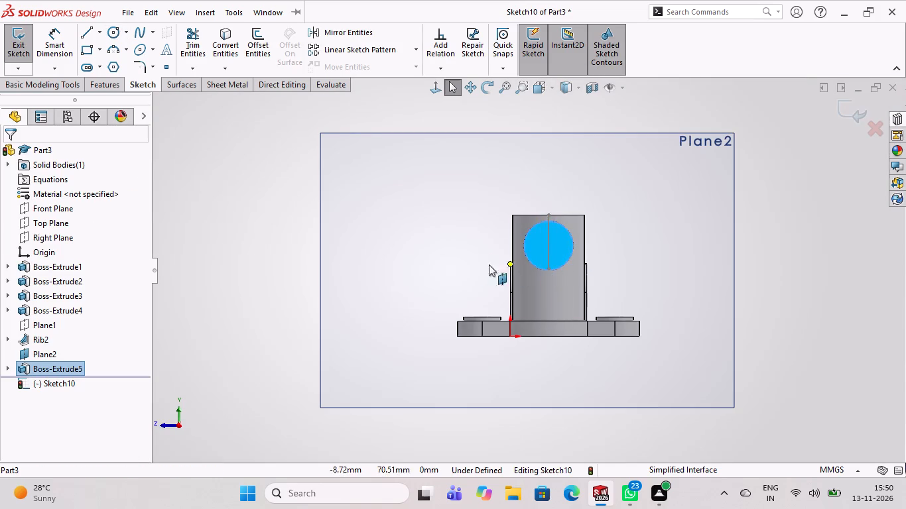
{"action": "left_click", "coordinate": [109, 33]}
{"action": "left_click", "coordinate": [420, 225]}
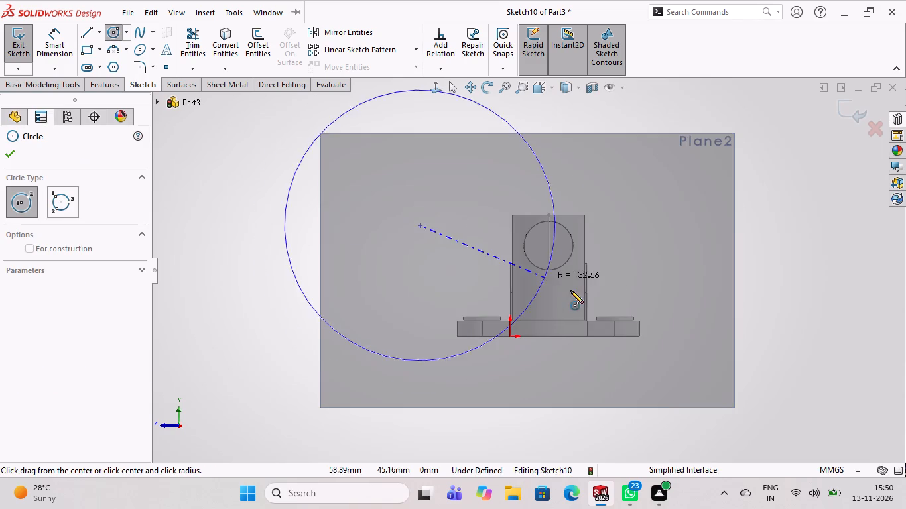
{"action": "left_click", "coordinate": [452, 249]}
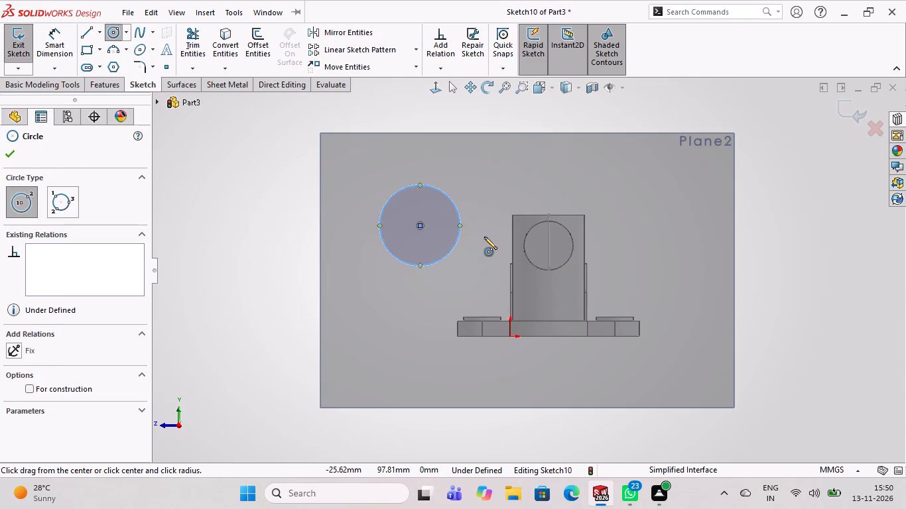
{"action": "key", "text": "Escape"}
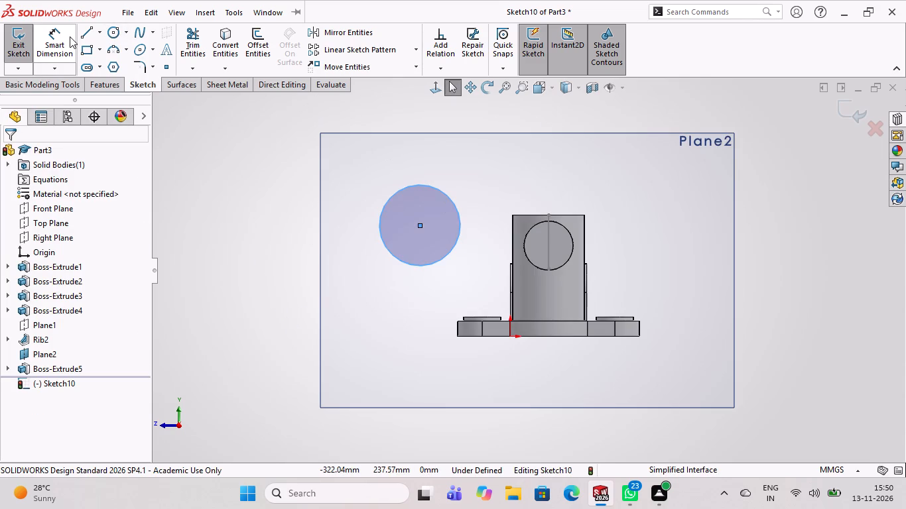
Dimension the sketched circle's diameter as 12.5*2, giving 25 mm.
{"action": "left_click", "coordinate": [70, 37]}
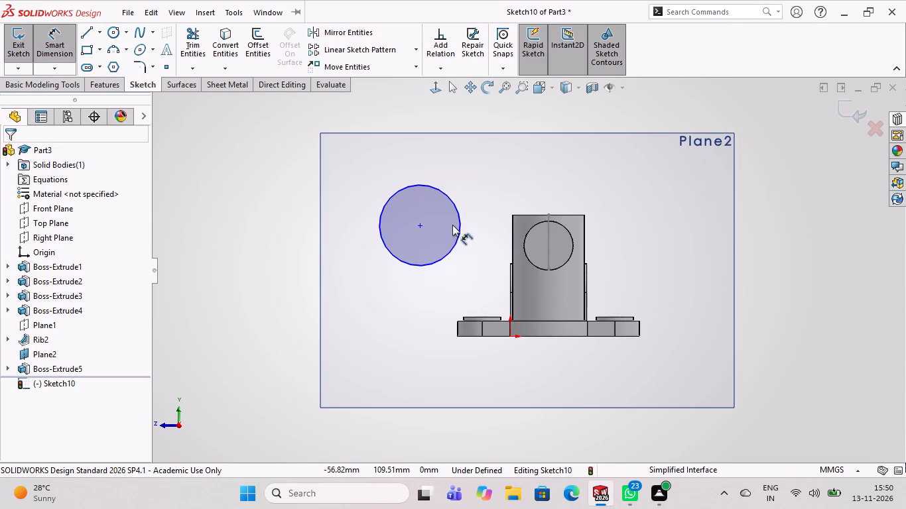
{"action": "left_click", "coordinate": [460, 221]}
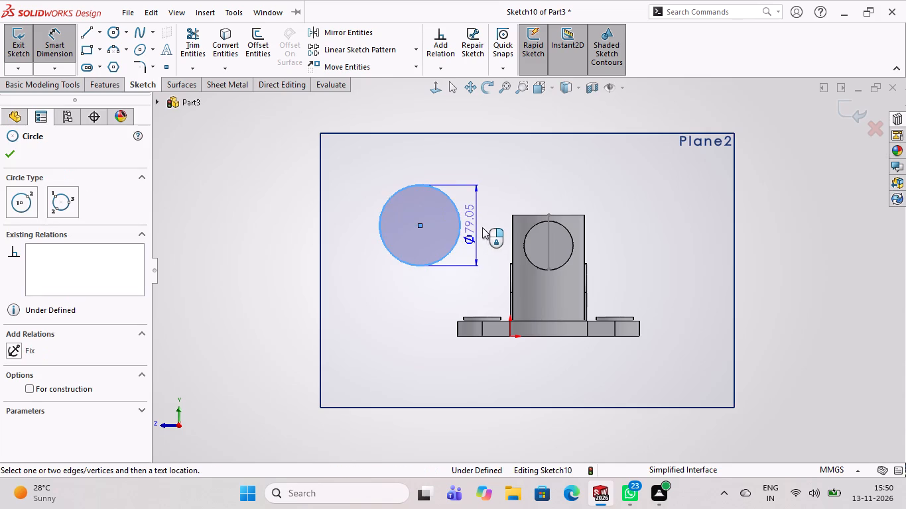
{"action": "left_click", "coordinate": [485, 229]}
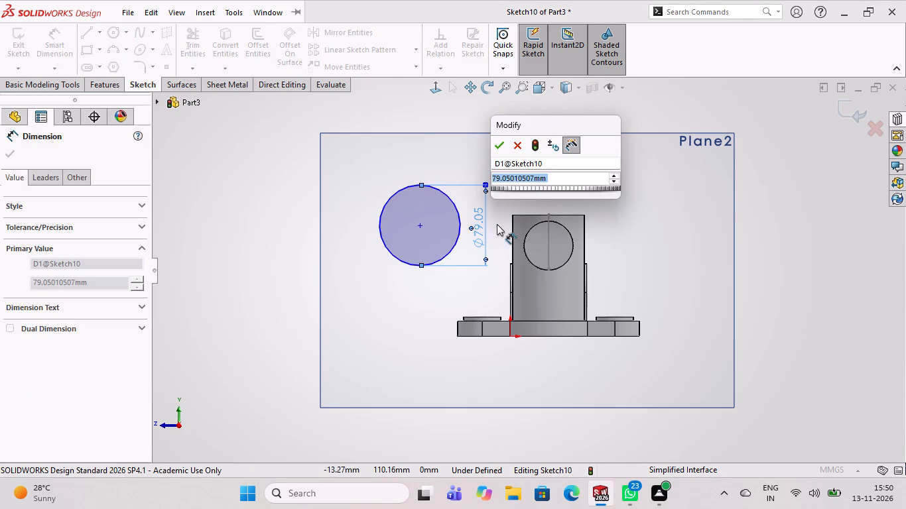
{"action": "type", "text": "12"}
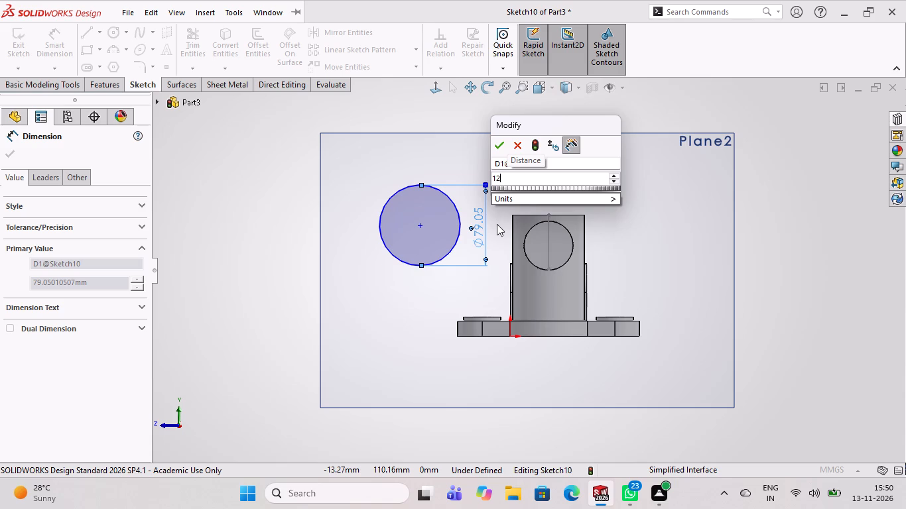
{"action": "key", "text": "period"}
{"action": "key", "text": "5"}
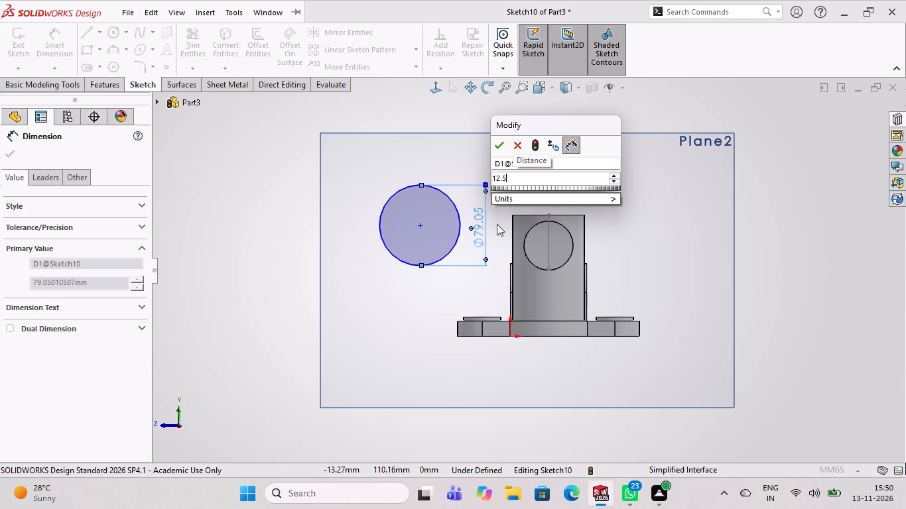
{"action": "key", "text": "shift+asterisk"}
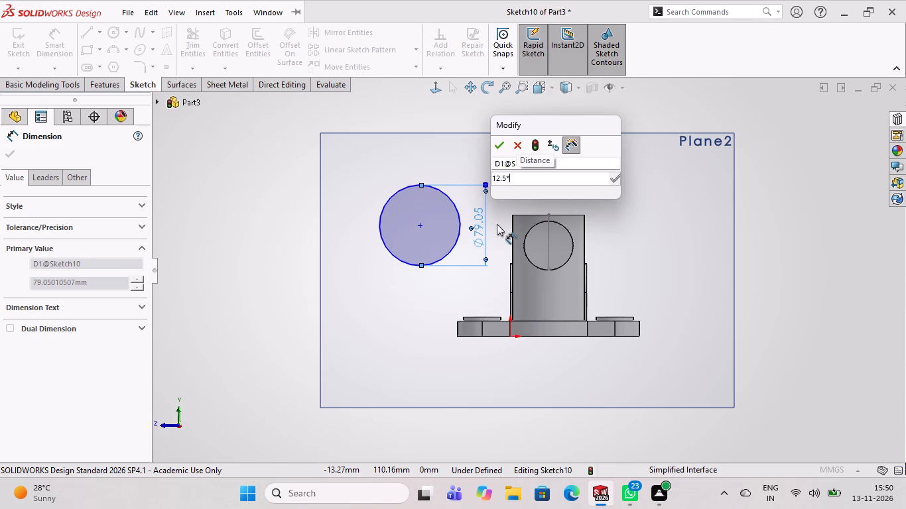
{"action": "key", "text": "2"}
{"action": "key", "text": "Return"}
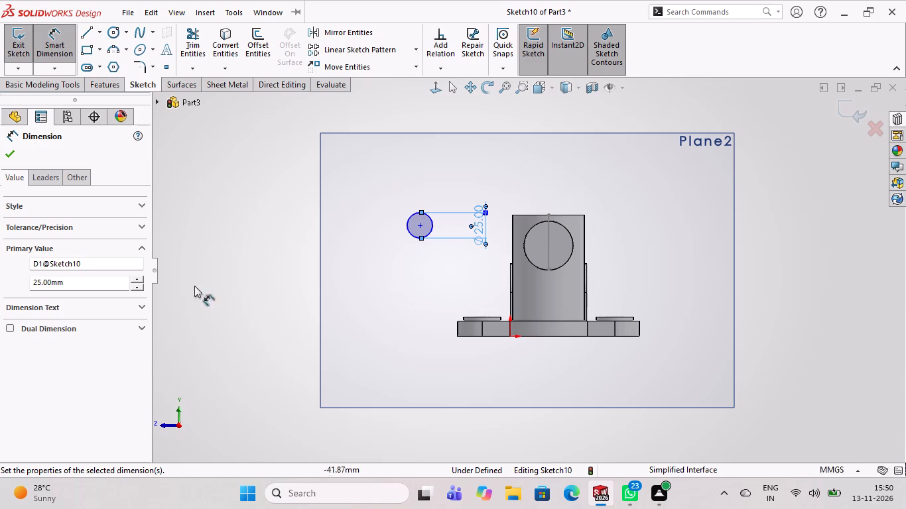
{"action": "scroll", "coordinate": [426, 266], "scroll_direction": "down", "scroll_amount": 2}
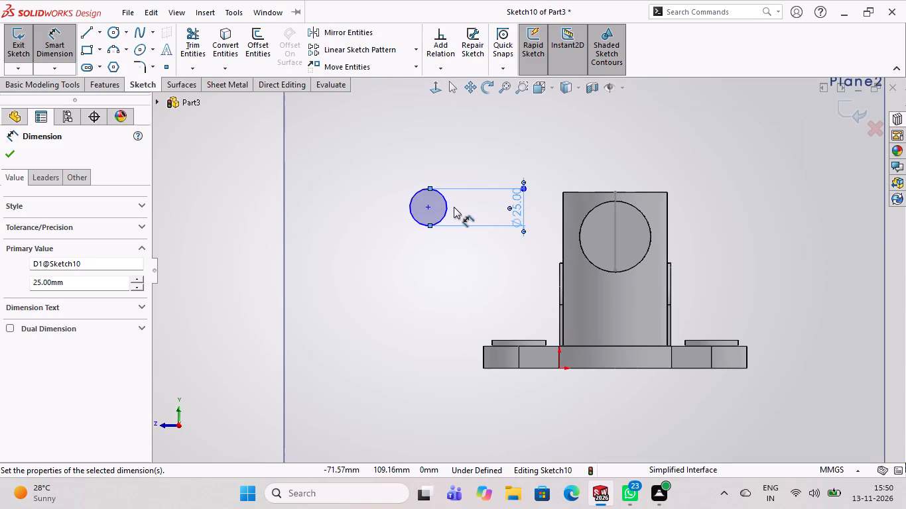
{"action": "key", "text": "Escape"}
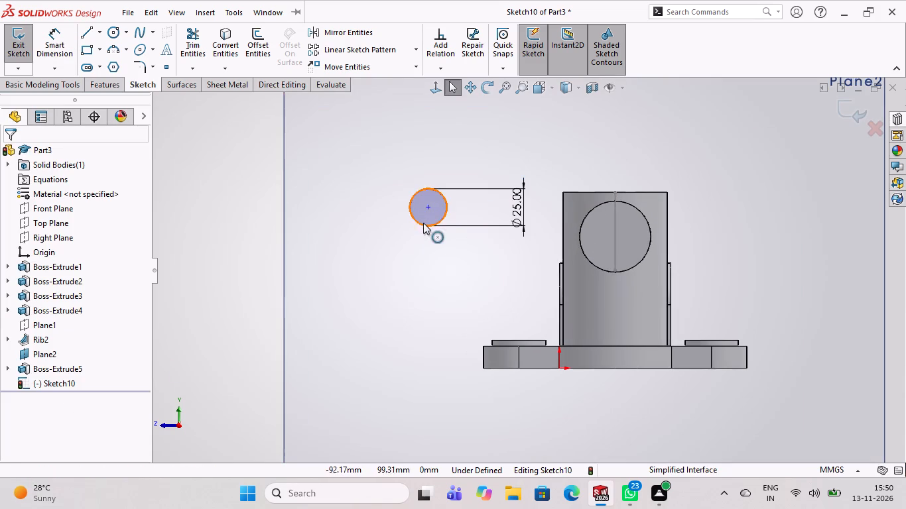
Make the 25 mm circle concentric with the side boss's circular outer edge and exit the sketch.
{"action": "left_click", "coordinate": [425, 224], "text": "ctrl"}
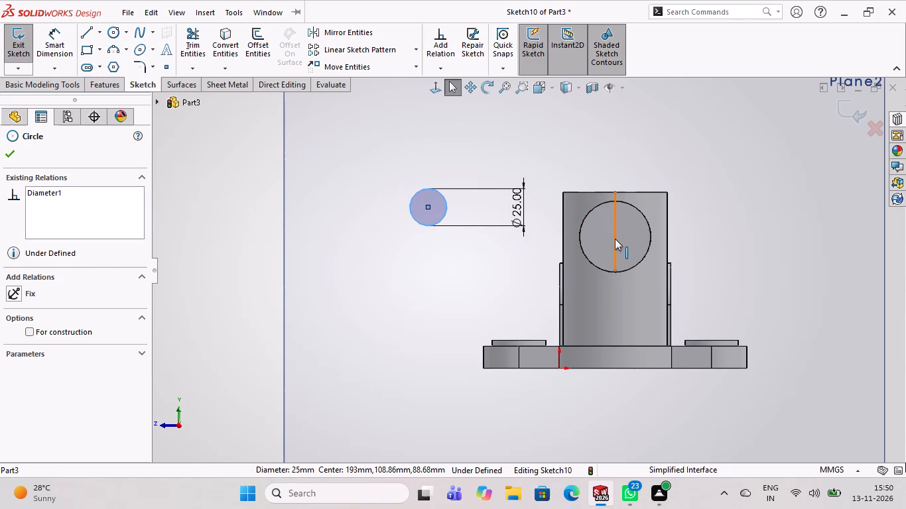
{"action": "scroll", "coordinate": [615, 237], "scroll_direction": "down", "scroll_amount": 3, "text": "ctrl"}
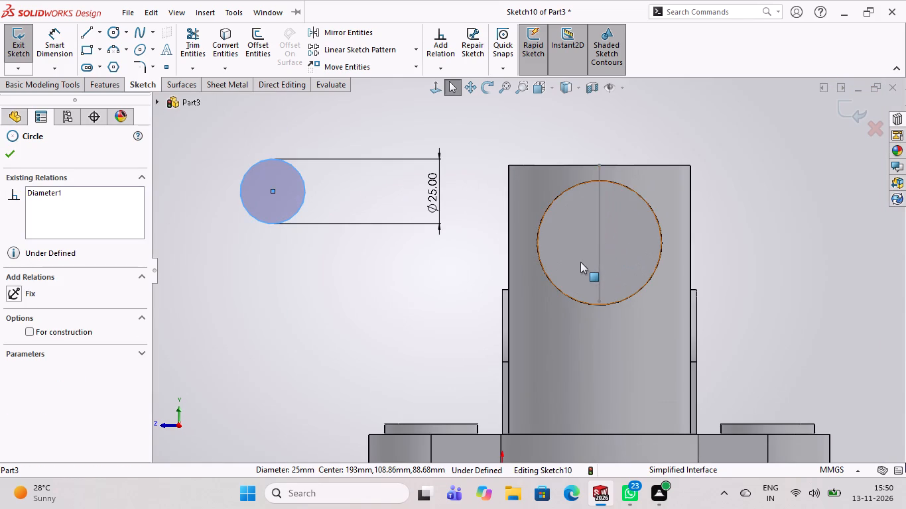
{"action": "left_click", "coordinate": [629, 297], "text": "ctrl"}
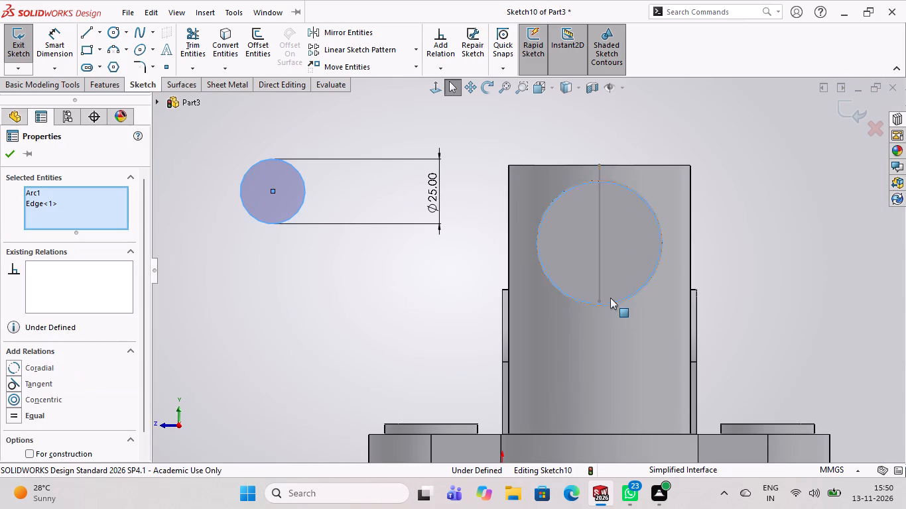
{"action": "left_click", "coordinate": [31, 401]}
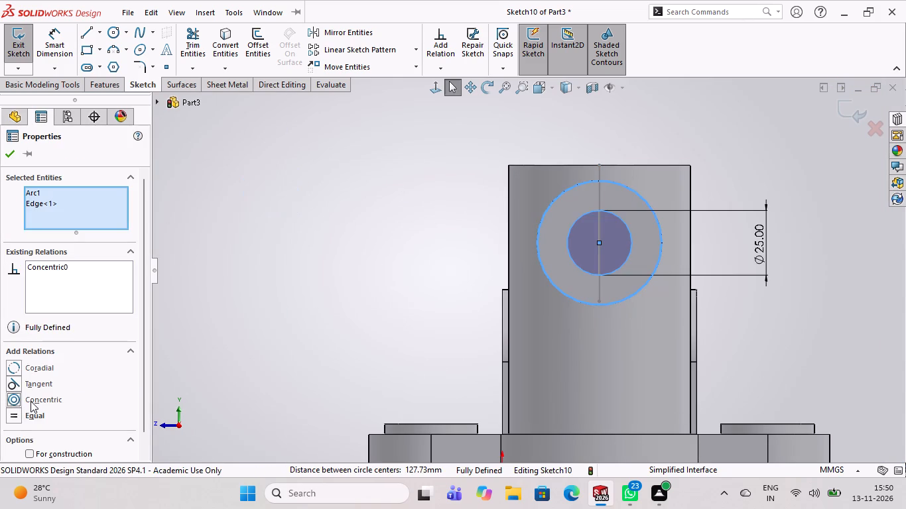
{"action": "key", "text": "Escape"}
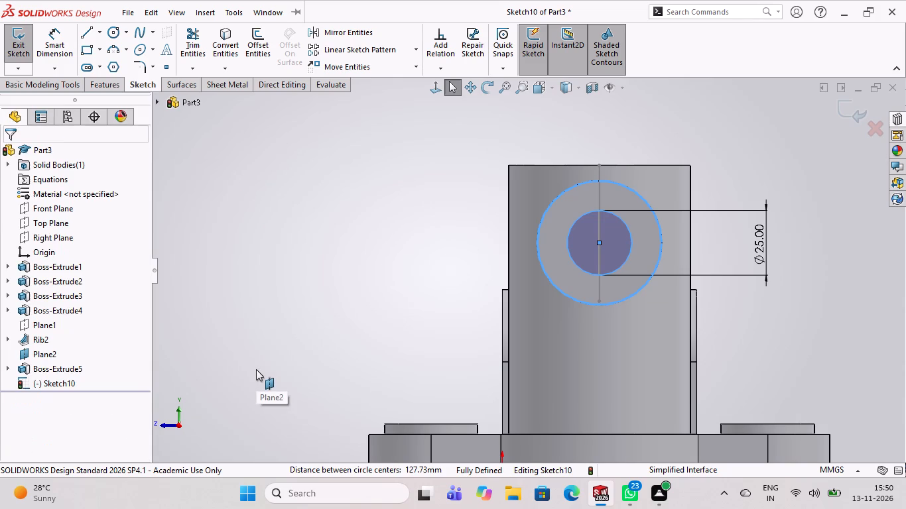
{"action": "scroll", "coordinate": [256, 369], "scroll_direction": "up", "scroll_amount": 3}
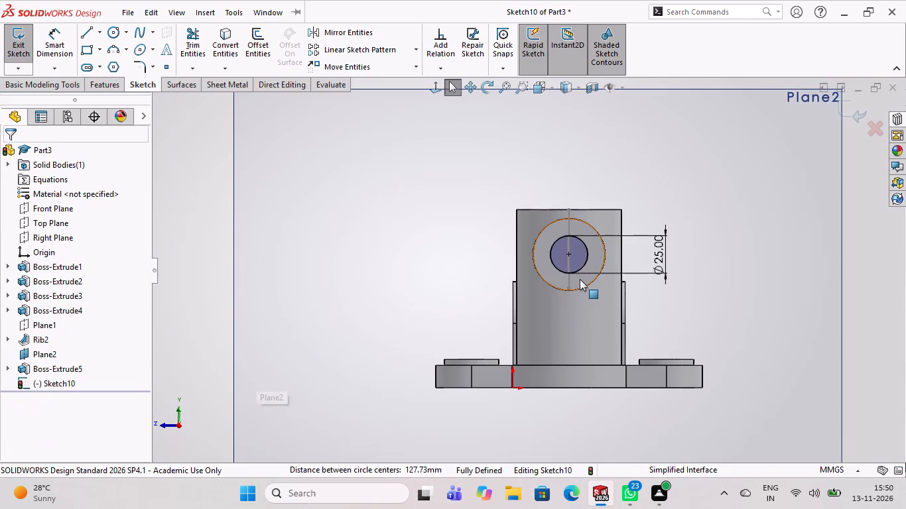
{"action": "scroll", "coordinate": [580, 279], "scroll_direction": "down", "scroll_amount": 2}
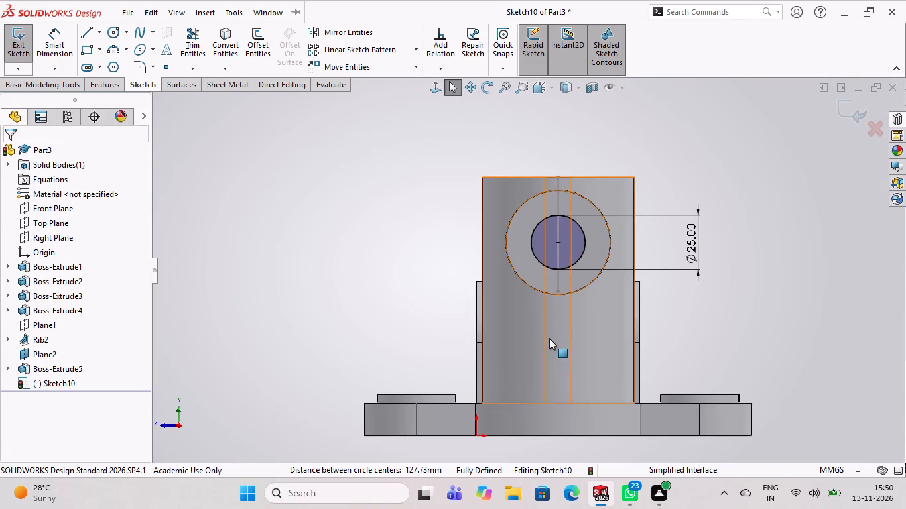
{"action": "middle_click_drag", "start_coordinate": [547, 339], "coordinate": [723, 394]}
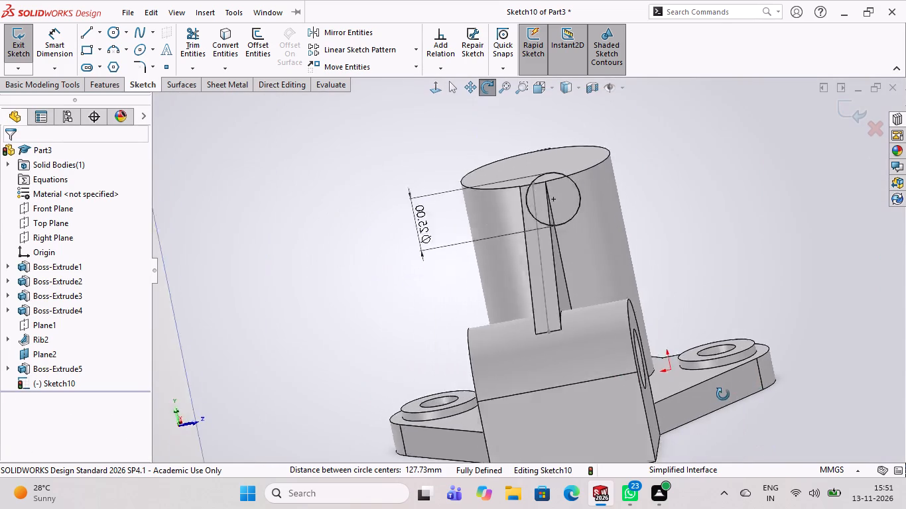
{"action": "middle_click_drag", "start_coordinate": [723, 394], "coordinate": [573, 508]}
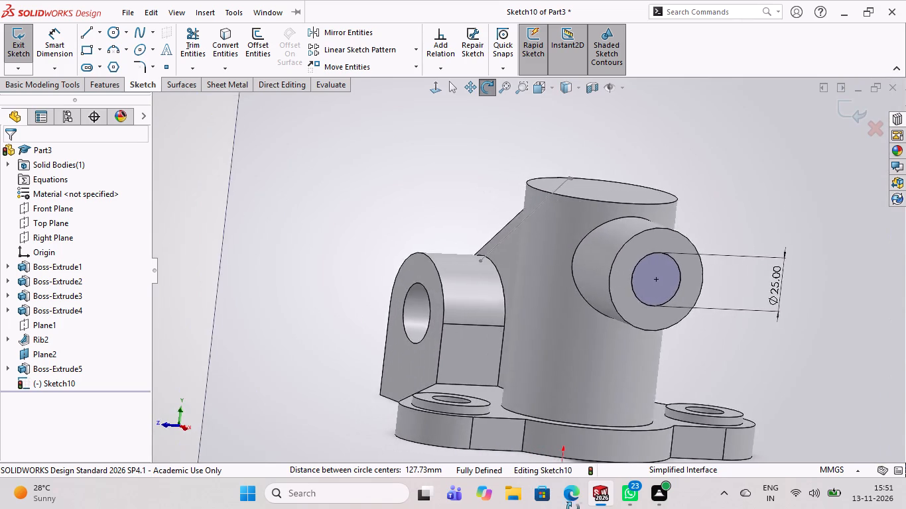
{"action": "middle_click_drag", "start_coordinate": [573, 508], "coordinate": [547, 496]}
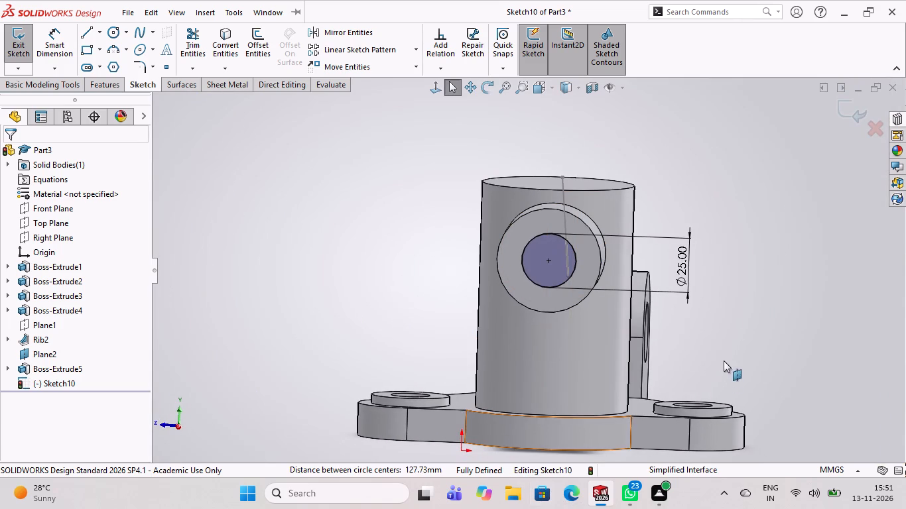
{"action": "key", "text": "Escape"}
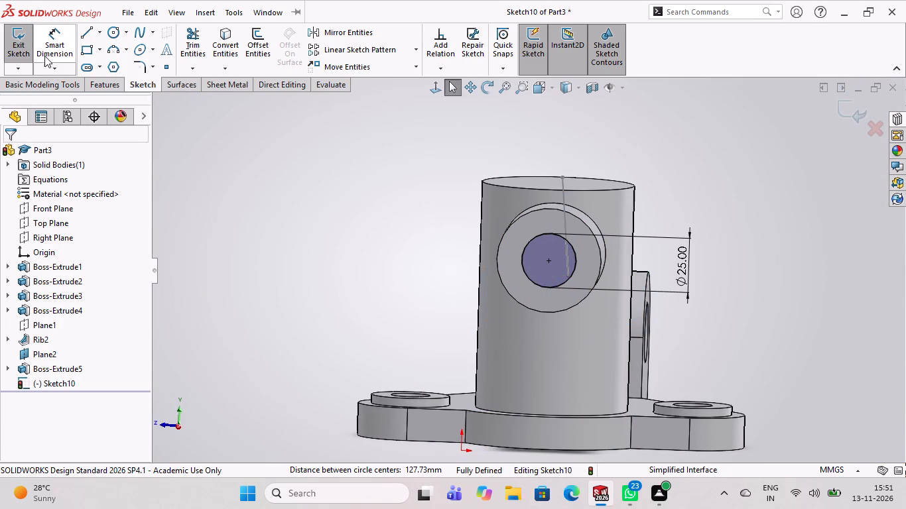
{"action": "left_click", "coordinate": [14, 48]}
{"action": "left_click", "coordinate": [110, 90]}
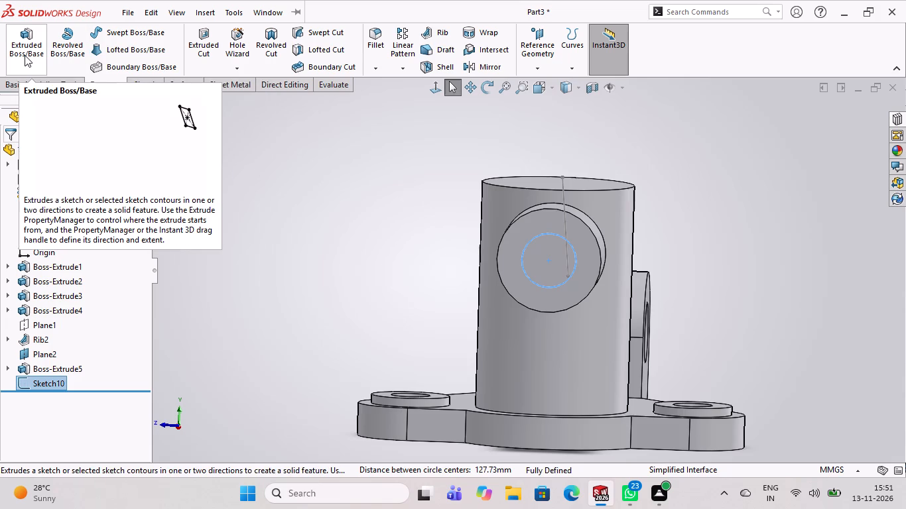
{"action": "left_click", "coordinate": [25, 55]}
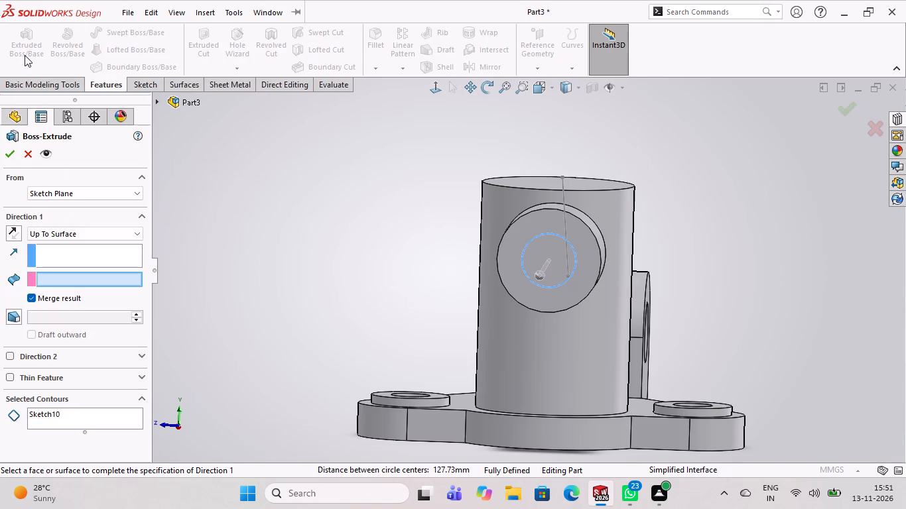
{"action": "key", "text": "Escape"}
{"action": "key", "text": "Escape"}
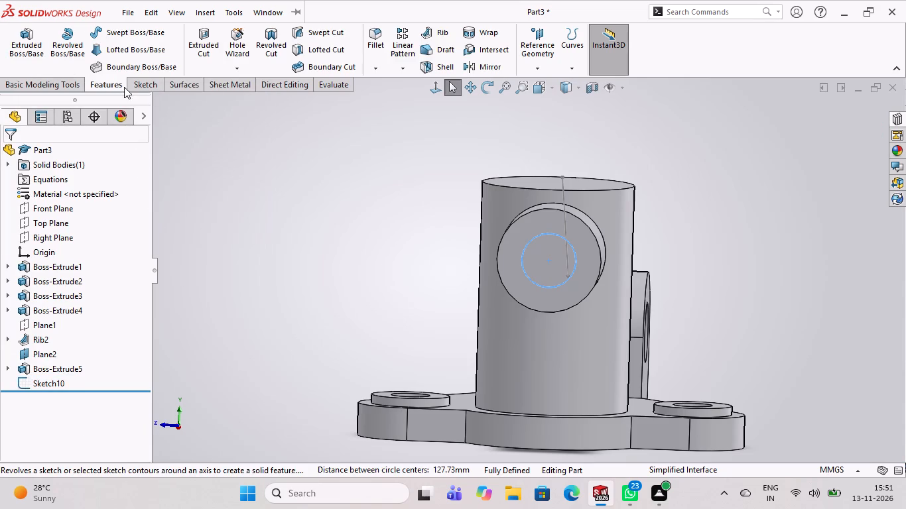
Cut-extrude the 25 mm circle from the side boss's end face inward with a blind depth of 60 mm.
{"action": "left_click", "coordinate": [201, 47]}
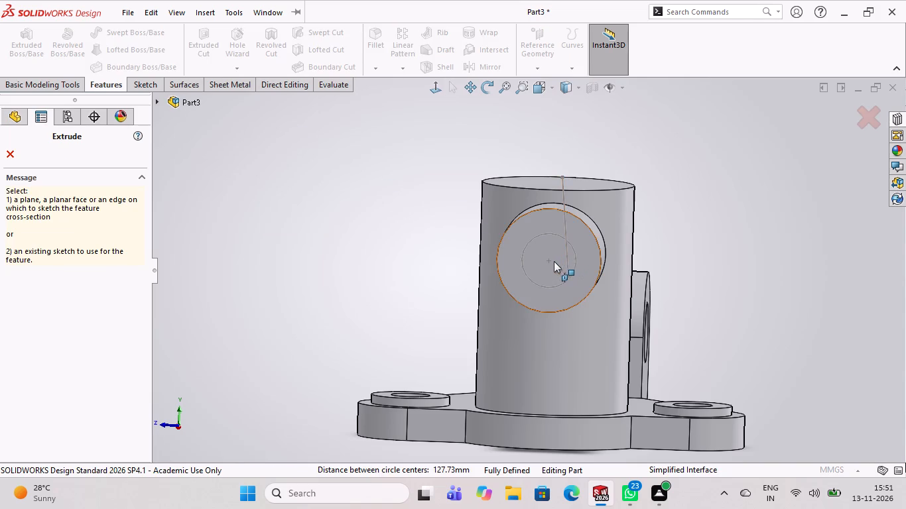
{"action": "left_click", "coordinate": [550, 288]}
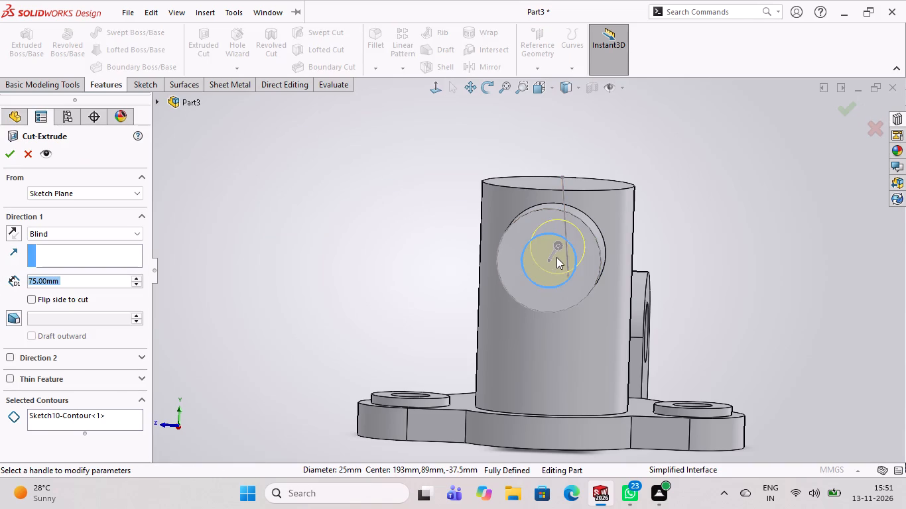
{"action": "scroll", "coordinate": [556, 258], "scroll_direction": "up", "scroll_amount": 1}
{"action": "middle_click_drag", "start_coordinate": [556, 258], "coordinate": [608, 253]}
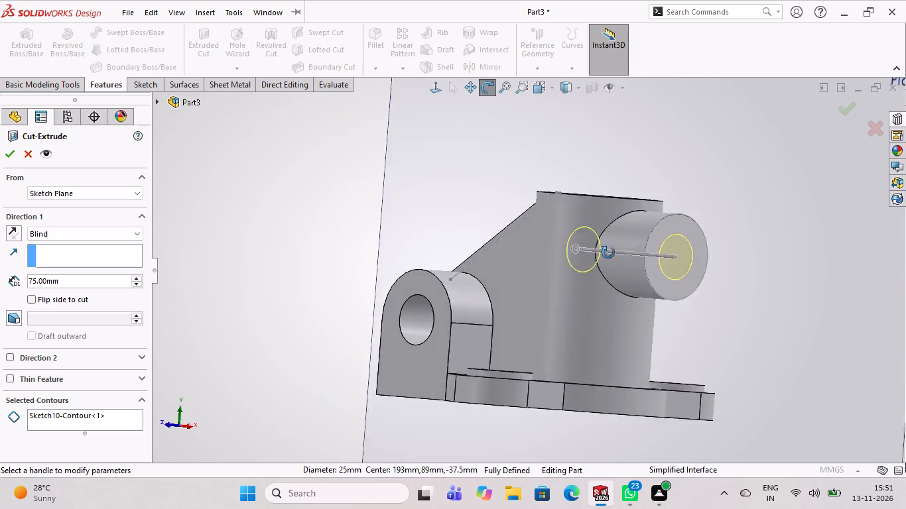
{"action": "middle_click_drag", "start_coordinate": [608, 253], "coordinate": [653, 267]}
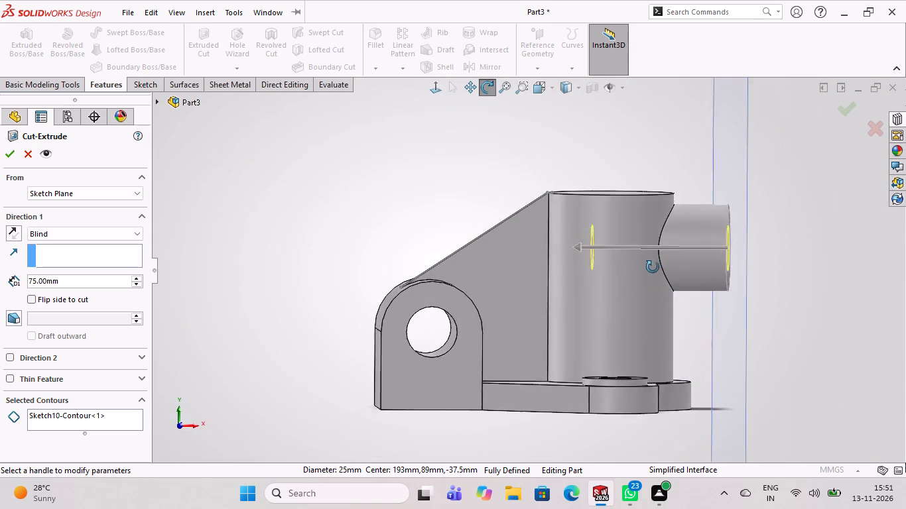
{"action": "middle_click_drag", "start_coordinate": [653, 267], "coordinate": [601, 292]}
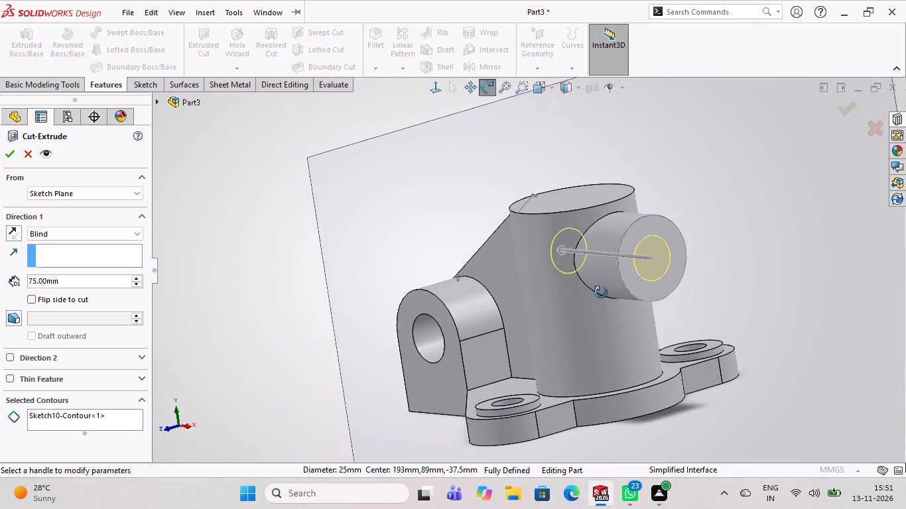
{"action": "middle_click_drag", "start_coordinate": [601, 292], "coordinate": [626, 284]}
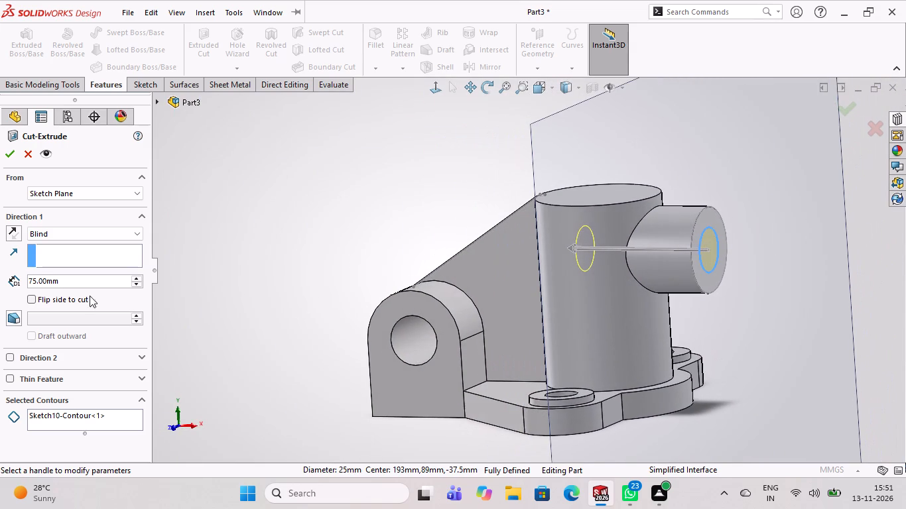
{"action": "left_click_drag", "start_coordinate": [77, 283], "coordinate": [15, 289]}
{"action": "left_click_drag", "start_coordinate": [69, 280], "coordinate": [38, 288]}
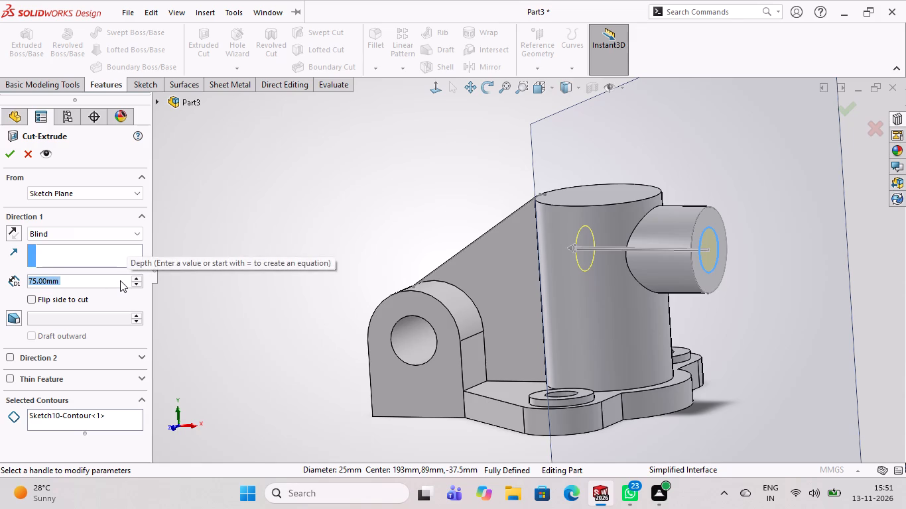
{"action": "type", "text": "60"}
{"action": "key", "text": "Return"}
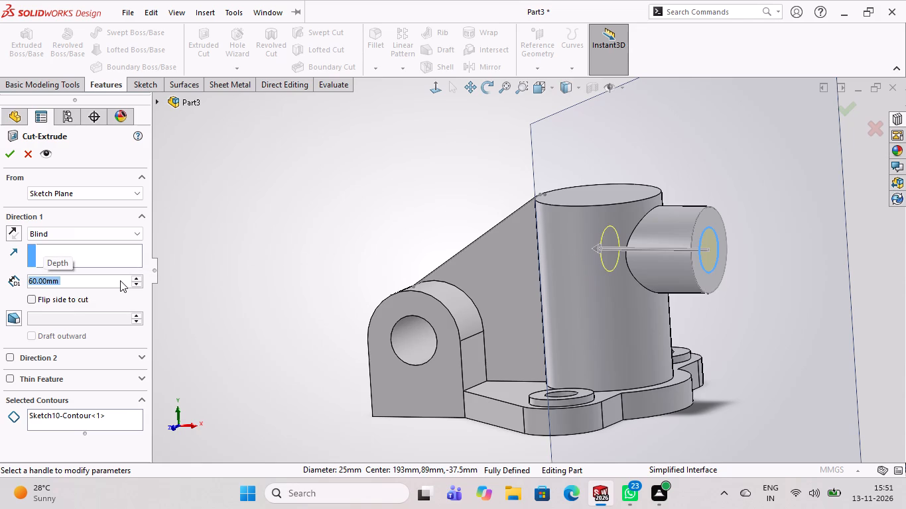
{"action": "key", "text": "Return"}
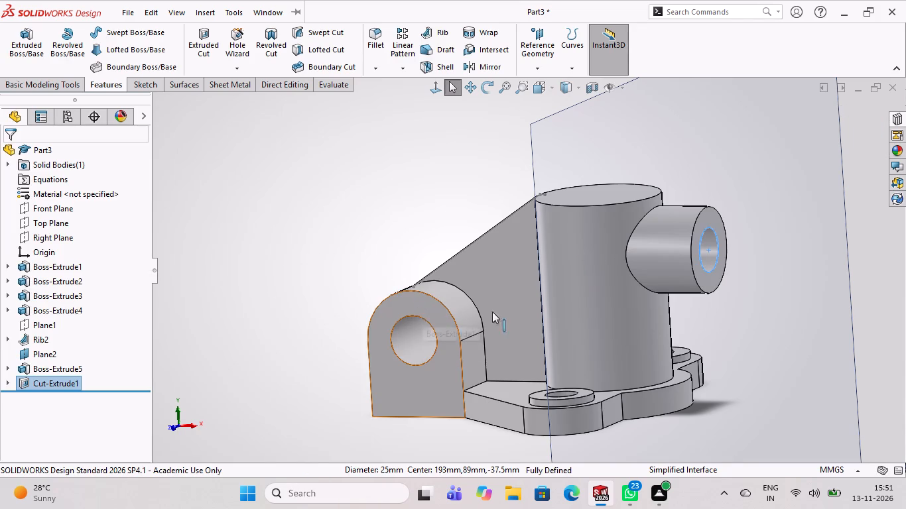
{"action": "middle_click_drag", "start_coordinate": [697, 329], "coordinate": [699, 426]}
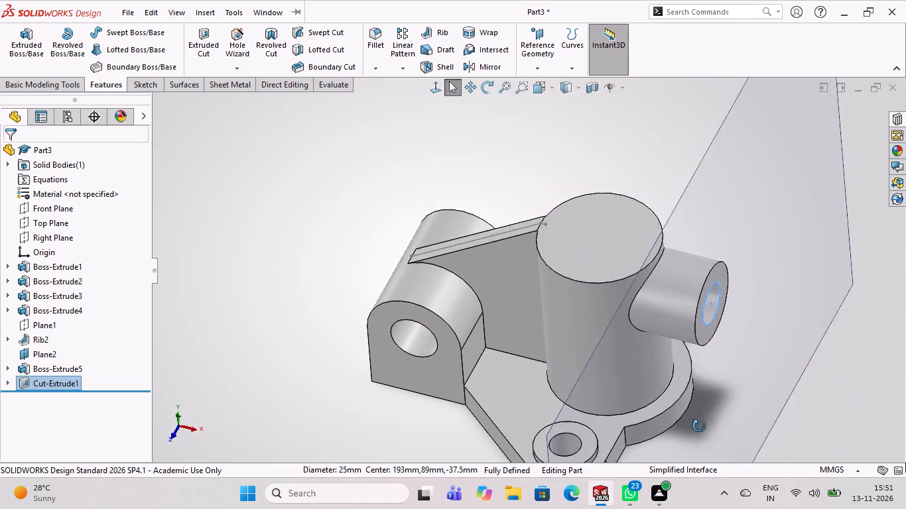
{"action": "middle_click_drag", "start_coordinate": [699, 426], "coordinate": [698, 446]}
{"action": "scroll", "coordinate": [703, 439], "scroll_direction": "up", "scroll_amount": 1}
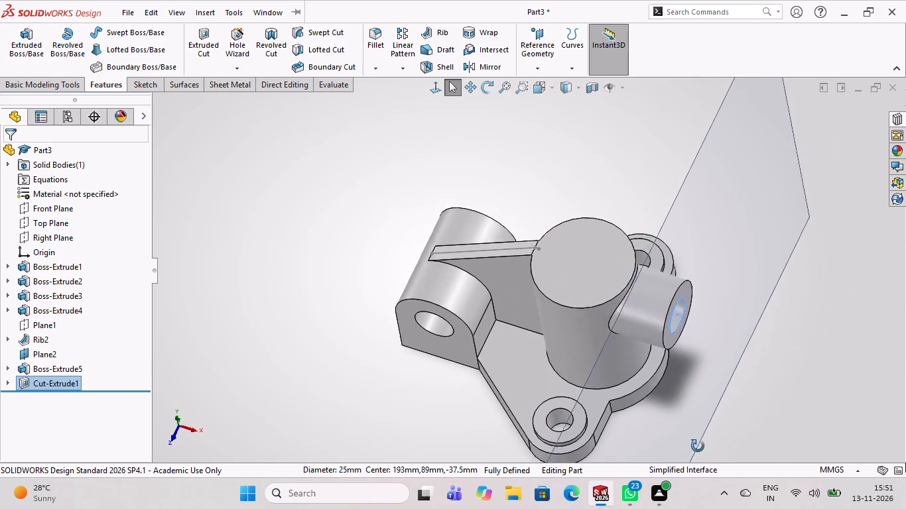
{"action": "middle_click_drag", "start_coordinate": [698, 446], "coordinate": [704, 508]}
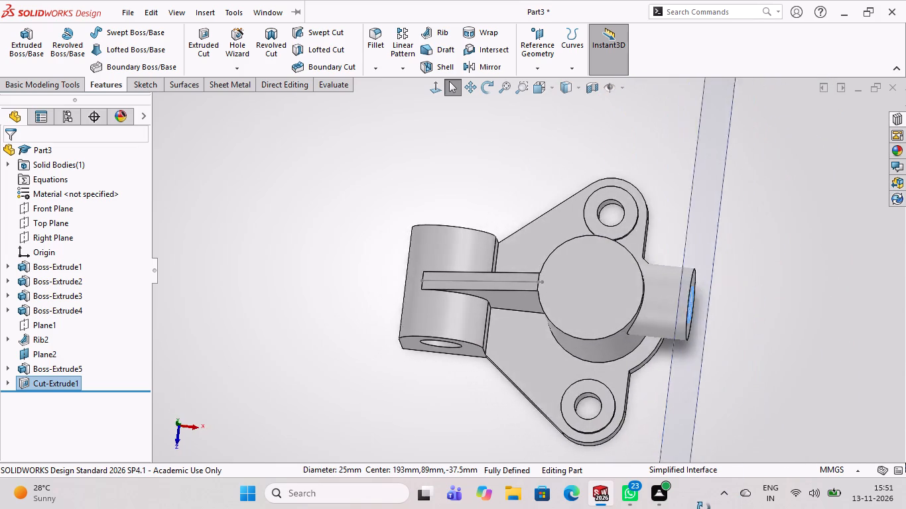
Start a sketch on the cylindrical boss's top face and draw a circle about 24 mm in diameter near its centre.
{"action": "middle_click_drag", "start_coordinate": [704, 508], "coordinate": [700, 445]}
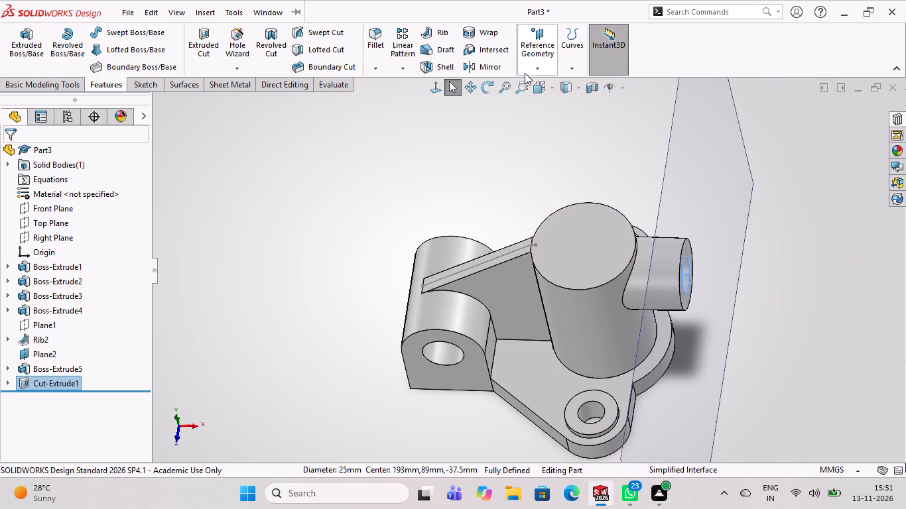
{"action": "left_click_drag", "start_coordinate": [594, 227], "coordinate": [595, 233]}
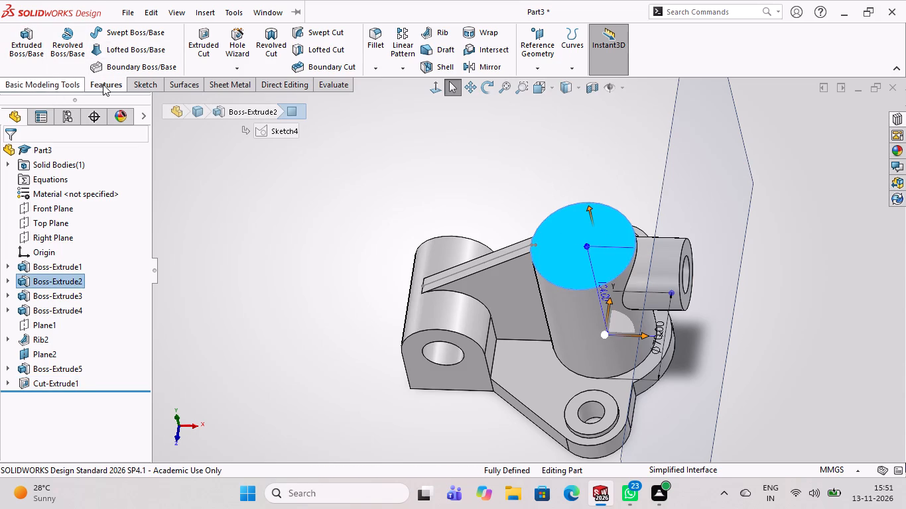
{"action": "left_click", "coordinate": [137, 80]}
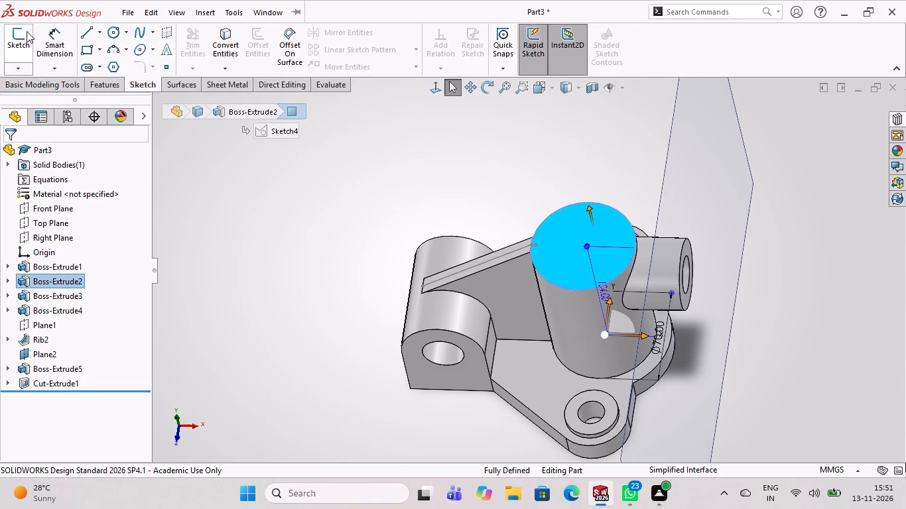
{"action": "left_click", "coordinate": [27, 31]}
{"action": "scroll", "coordinate": [556, 249], "scroll_direction": "down", "scroll_amount": 3}
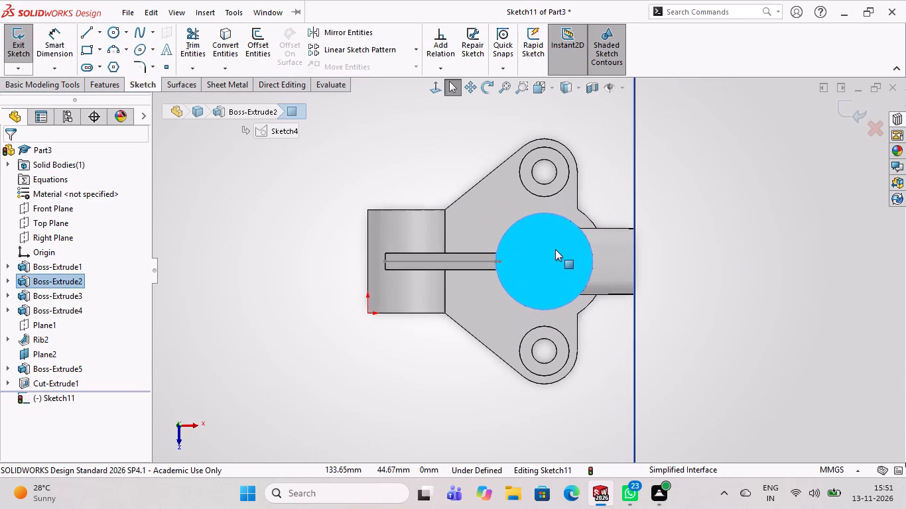
{"action": "scroll", "coordinate": [632, 280], "scroll_direction": "down", "scroll_amount": 3}
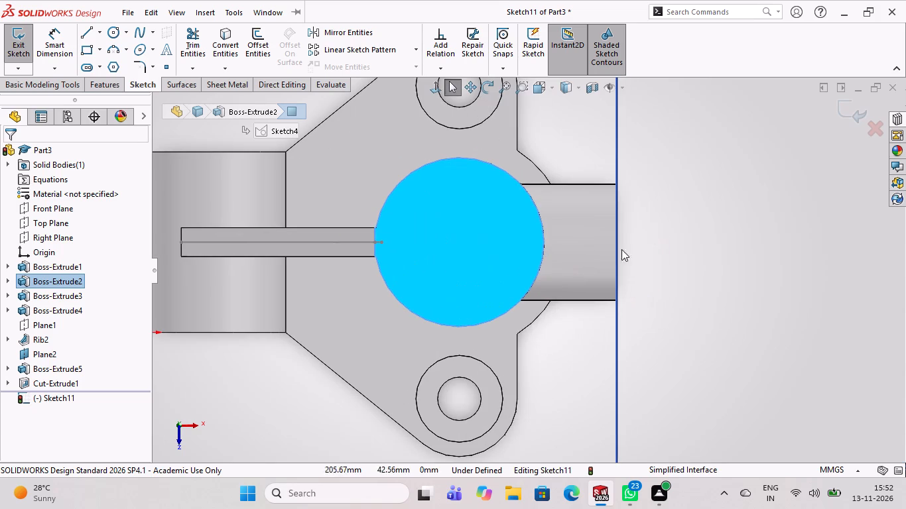
{"action": "scroll", "coordinate": [402, 221], "scroll_direction": "down", "scroll_amount": 3}
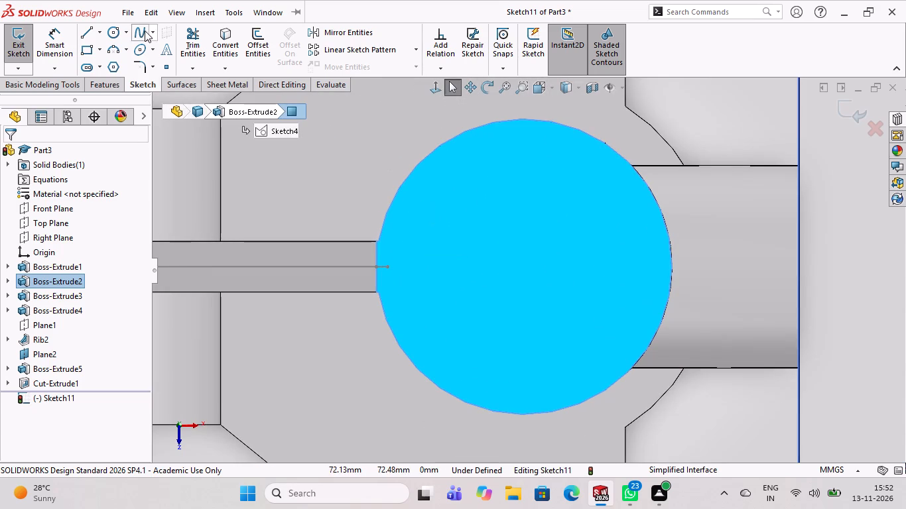
{"action": "scroll", "coordinate": [454, 247], "scroll_direction": "up", "scroll_amount": 3}
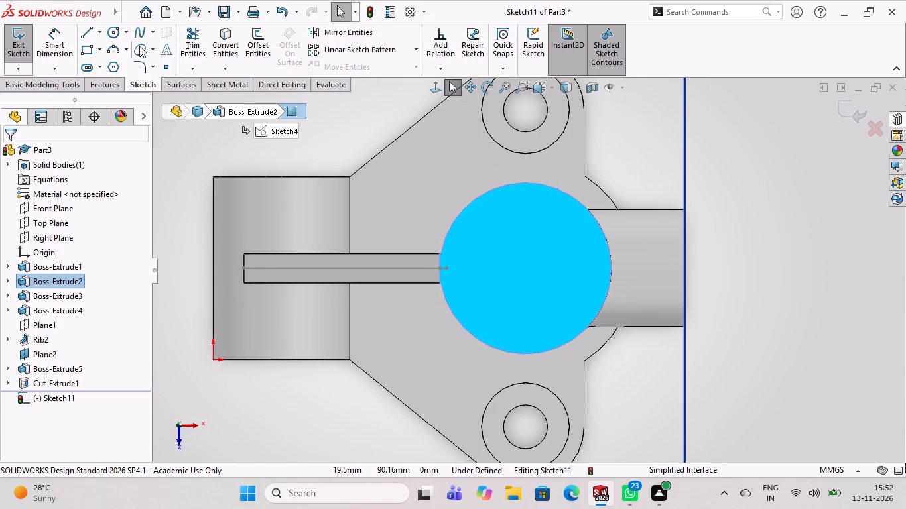
{"action": "left_click", "coordinate": [109, 36]}
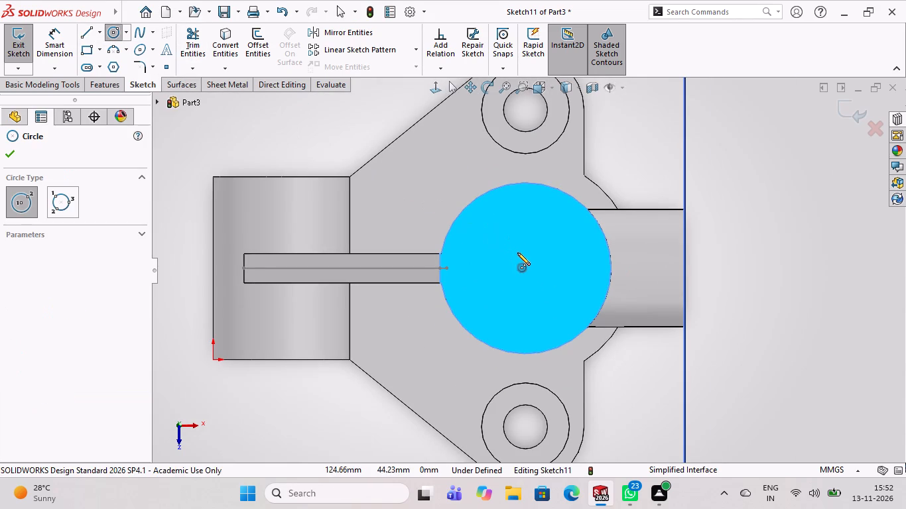
{"action": "left_click", "coordinate": [517, 253]}
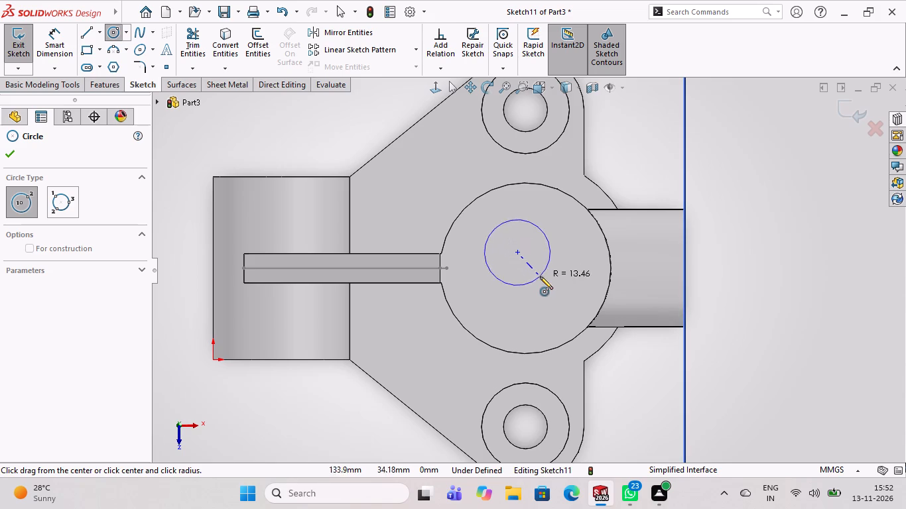
{"action": "left_click", "coordinate": [539, 273]}
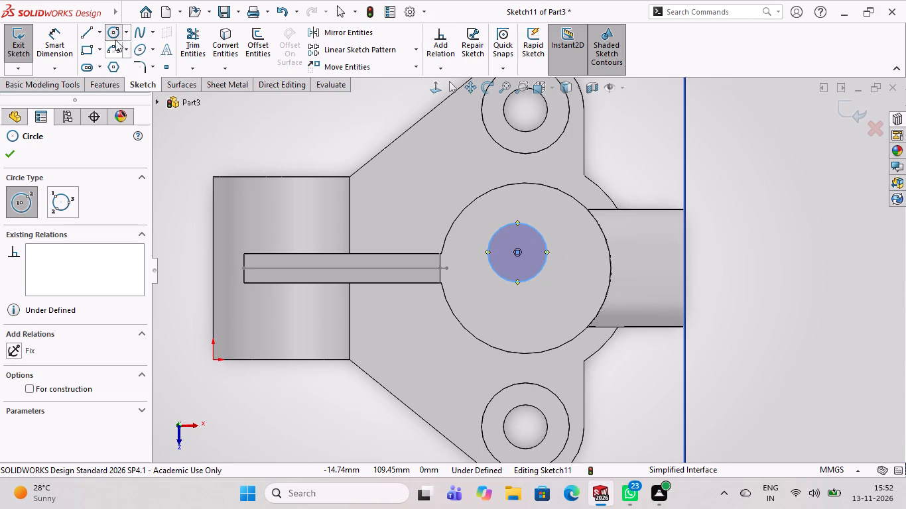
{"action": "left_click", "coordinate": [497, 217]}
Dimension the sketched circle's diameter as 18*2, giving 36 mm.
{"action": "left_click", "coordinate": [50, 46]}
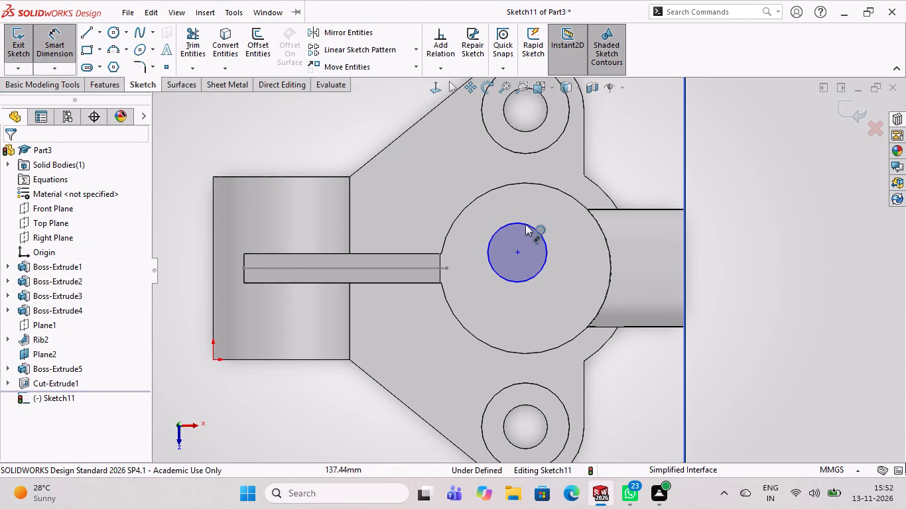
{"action": "left_click", "coordinate": [519, 221]}
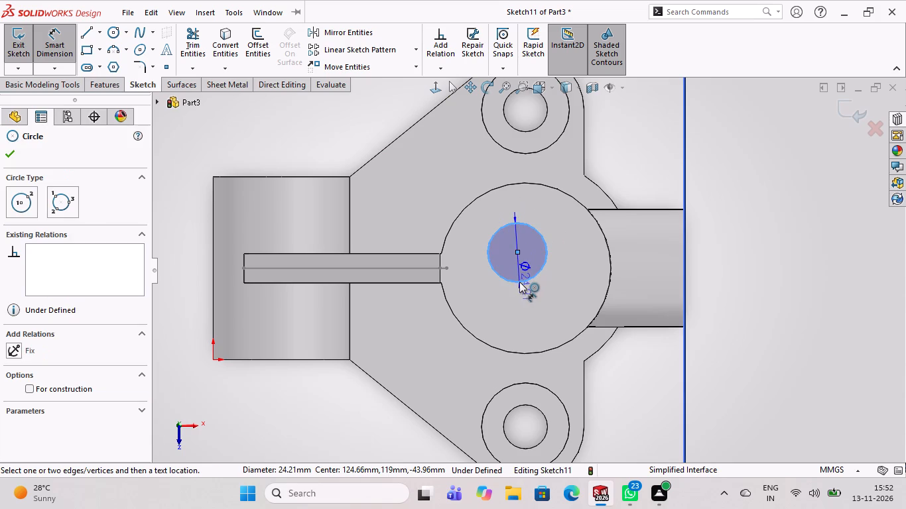
{"action": "left_click", "coordinate": [520, 280]}
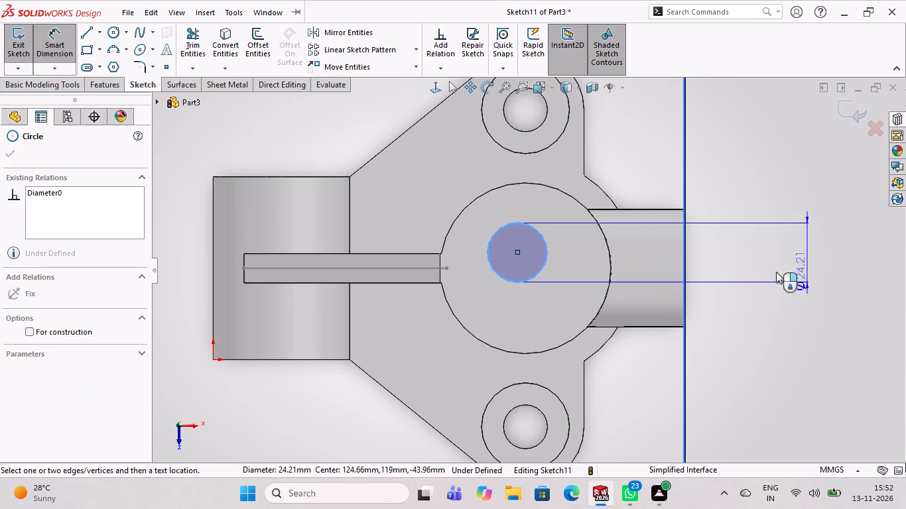
{"action": "left_click", "coordinate": [760, 275]}
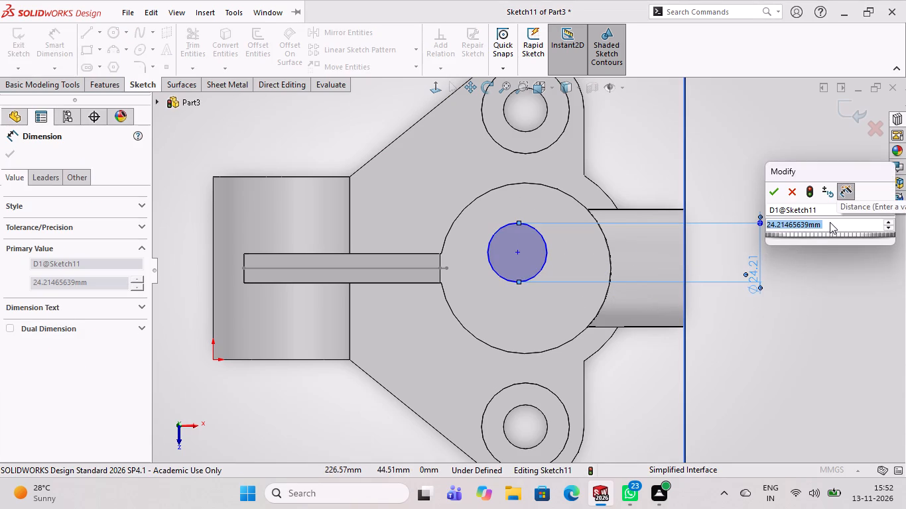
{"action": "type", "text": "18"}
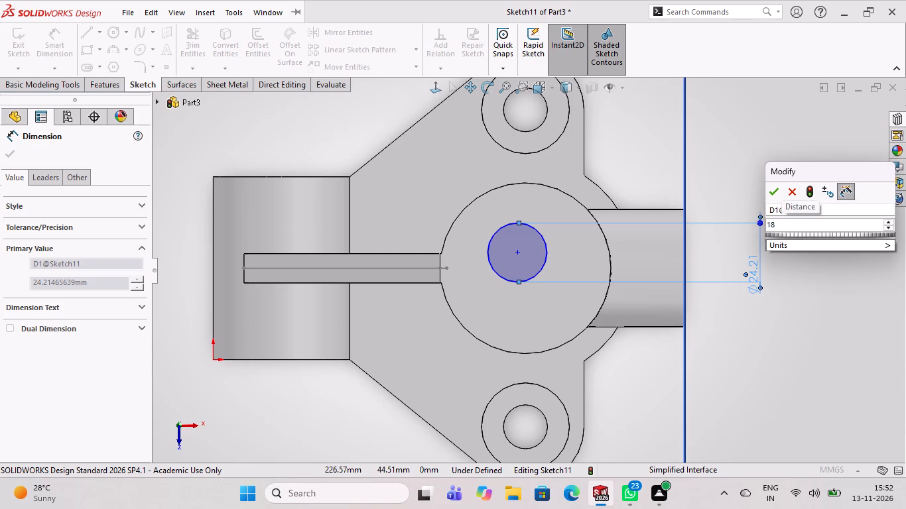
{"action": "key", "text": "shift+asterisk"}
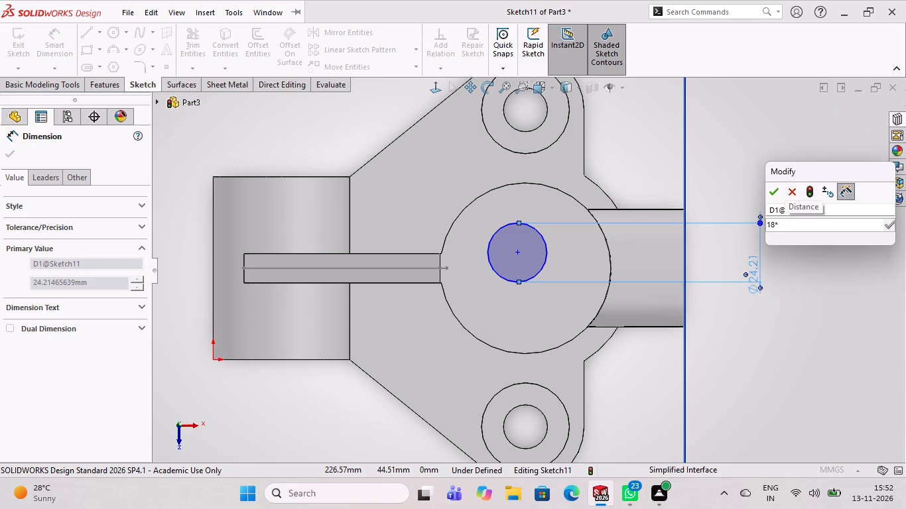
{"action": "key", "text": "2"}
{"action": "key", "text": "Return"}
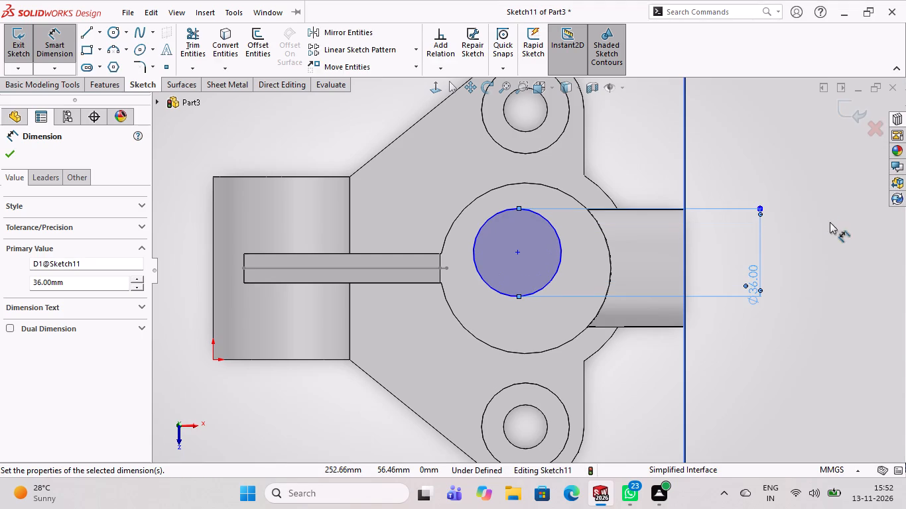
{"action": "key", "text": "Escape"}
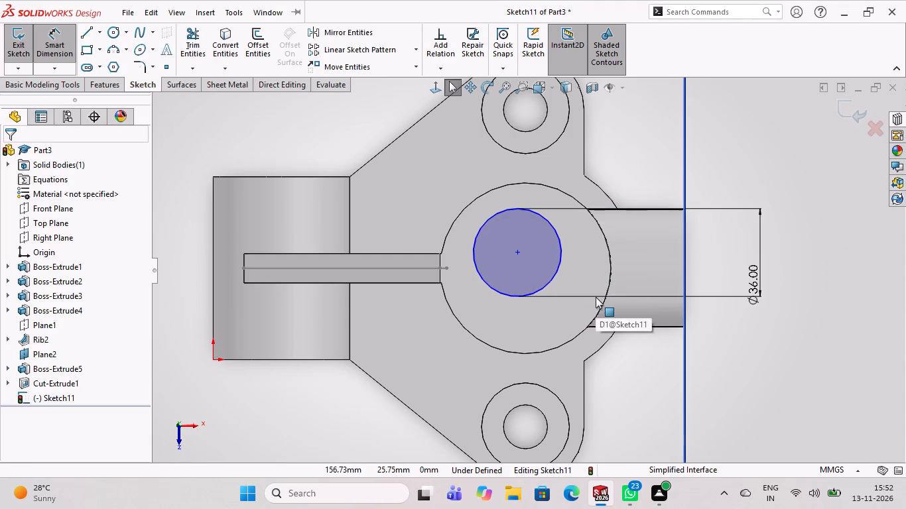
Make the 36 mm circle concentric with the cylindrical boss's circular outer edge and exit the sketch.
{"action": "left_click", "coordinate": [549, 278], "text": "ctrl"}
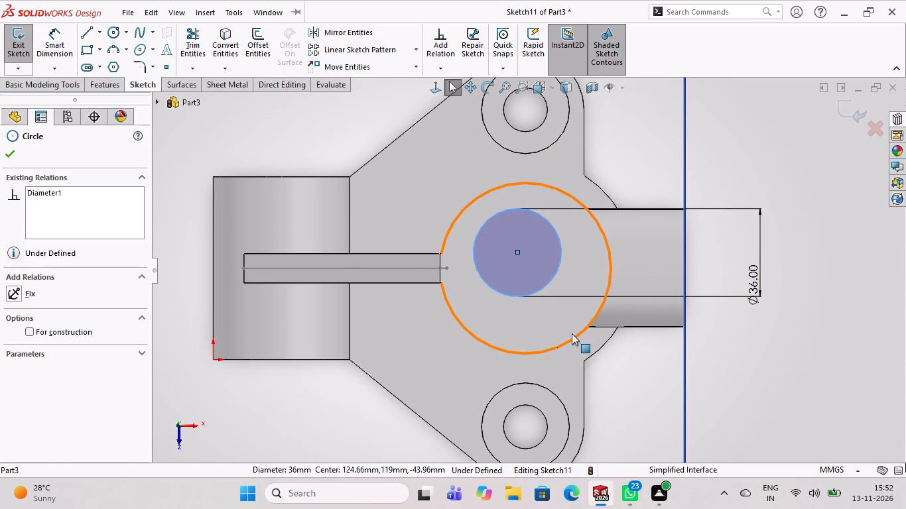
{"action": "left_click", "coordinate": [573, 337], "text": "ctrl"}
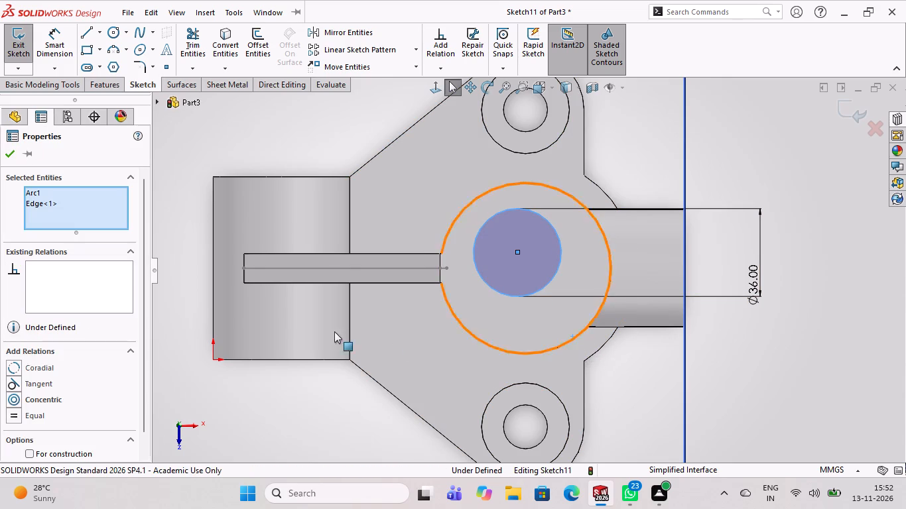
{"action": "left_click", "coordinate": [38, 399]}
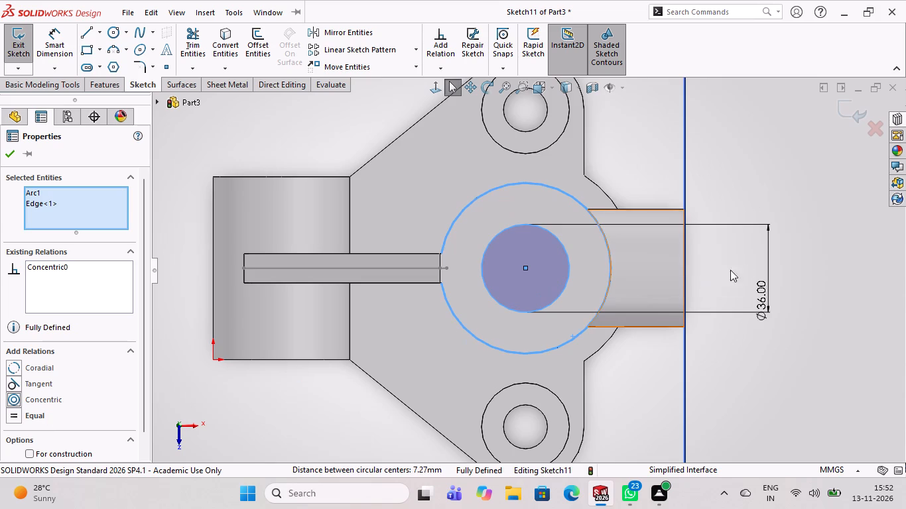
{"action": "key", "text": "grave"}
{"action": "scroll", "coordinate": [662, 288], "scroll_direction": "down", "scroll_amount": 2}
{"action": "scroll", "coordinate": [657, 290], "scroll_direction": "up", "scroll_amount": 4}
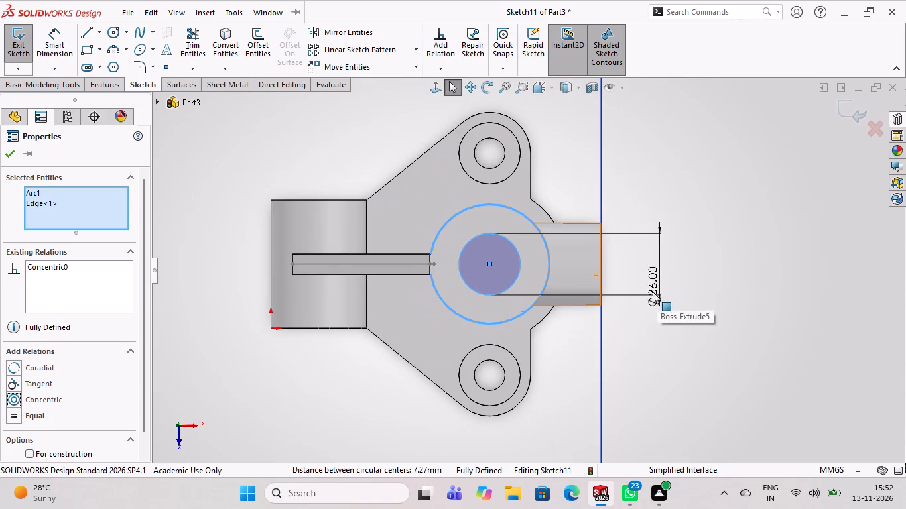
{"action": "left_click", "coordinate": [8, 42]}
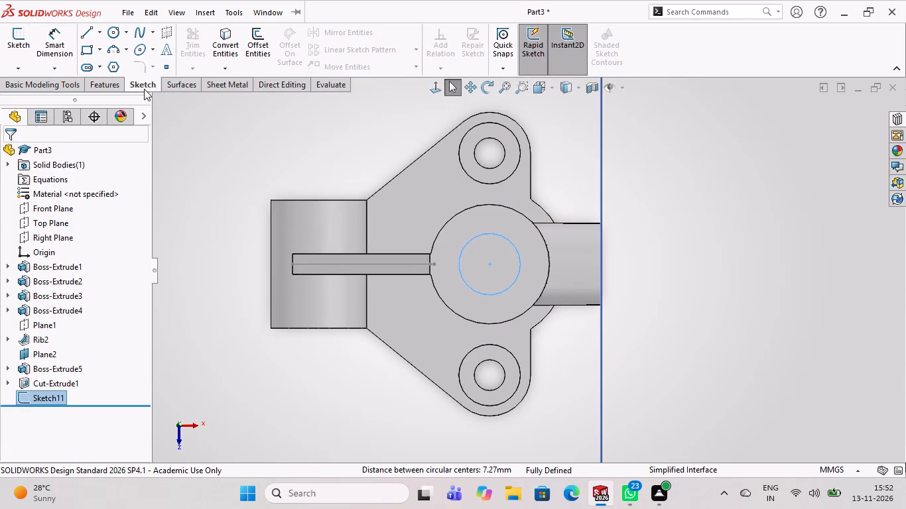
Cut-extrude the 36 mm circle down from the cylindrical boss's top face with the Through All end condition.
{"action": "left_click", "coordinate": [99, 86]}
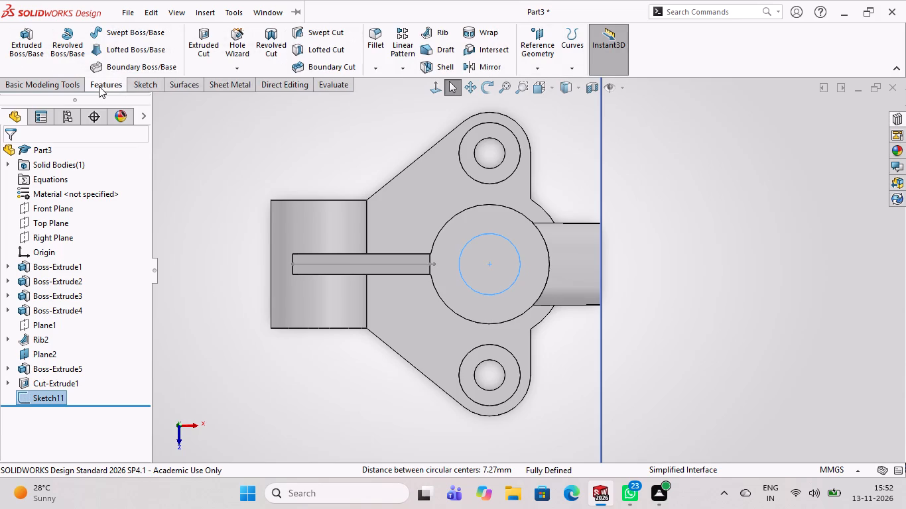
{"action": "left_click", "coordinate": [210, 37]}
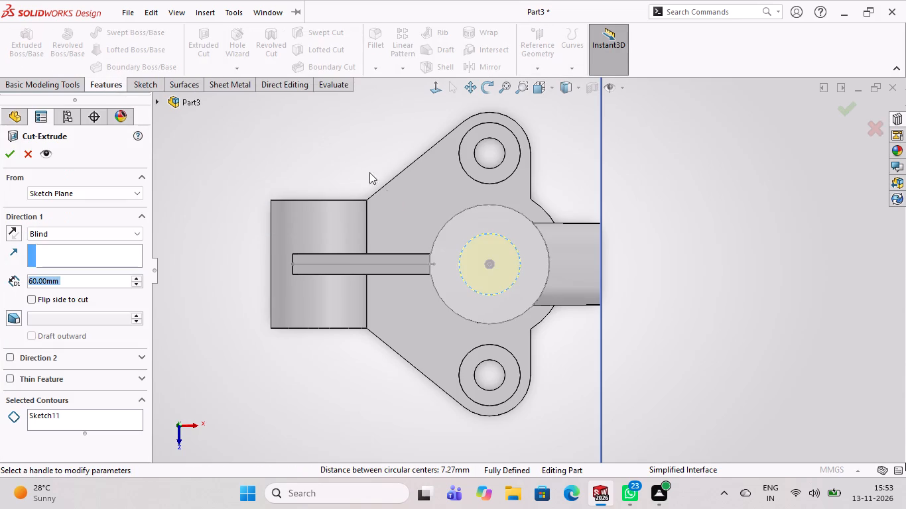
{"action": "middle_click_drag", "start_coordinate": [432, 300], "coordinate": [454, 66]}
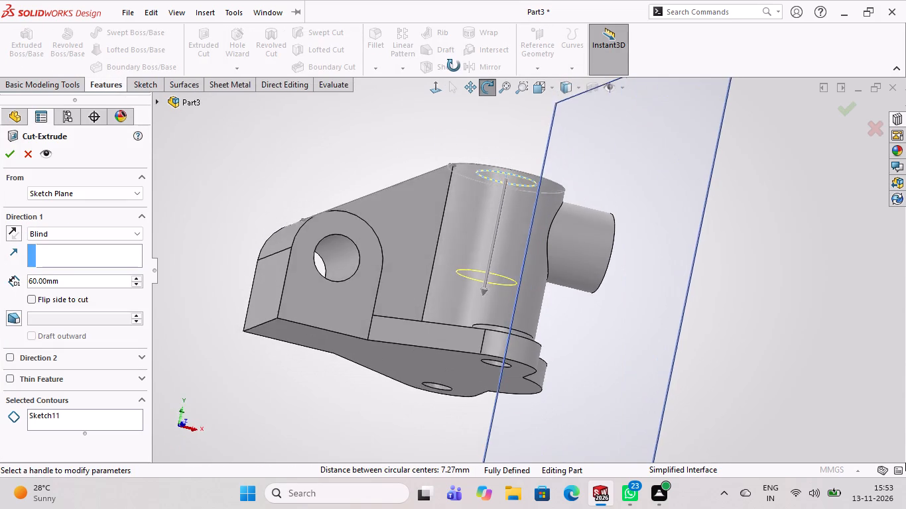
{"action": "middle_click_drag", "start_coordinate": [454, 66], "coordinate": [460, 137]}
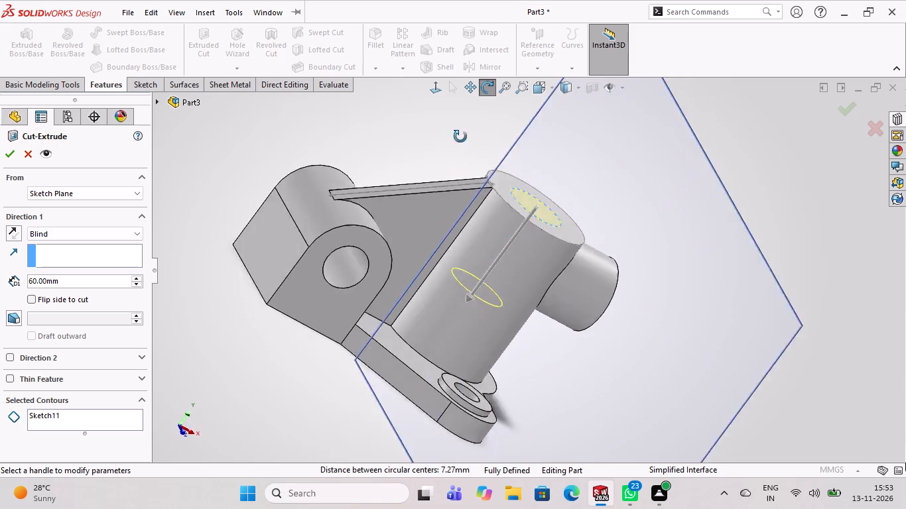
{"action": "middle_click_drag", "start_coordinate": [460, 137], "coordinate": [419, 72]}
{"action": "scroll", "coordinate": [419, 76], "scroll_direction": "up", "scroll_amount": 1}
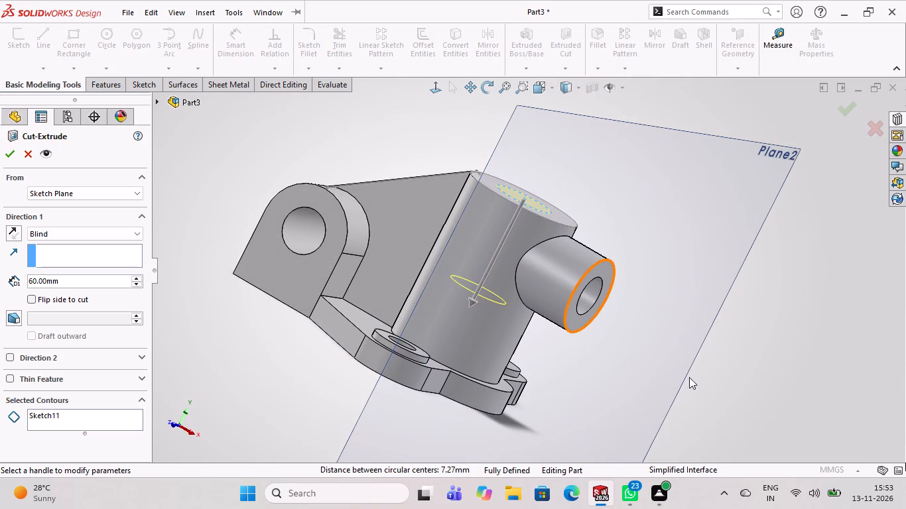
{"action": "middle_click_drag", "start_coordinate": [662, 360], "coordinate": [663, 225]}
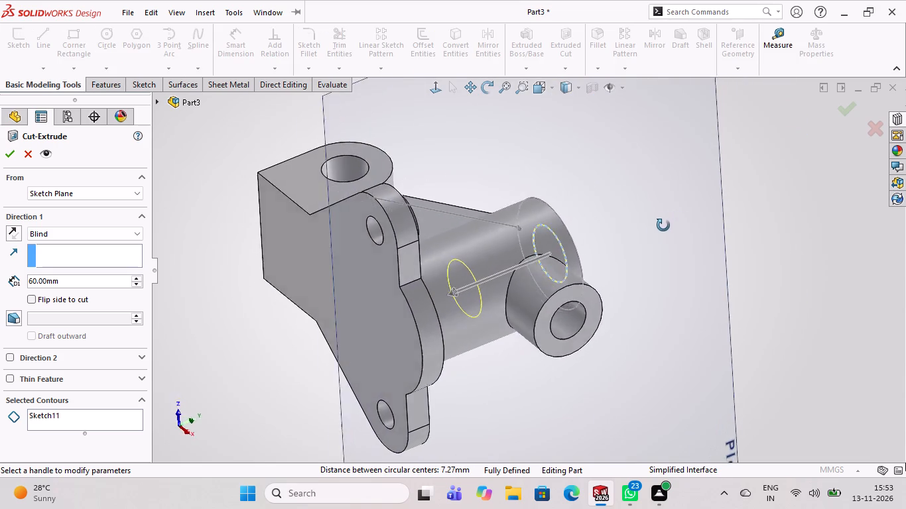
{"action": "middle_click_drag", "start_coordinate": [663, 225], "coordinate": [601, 213]}
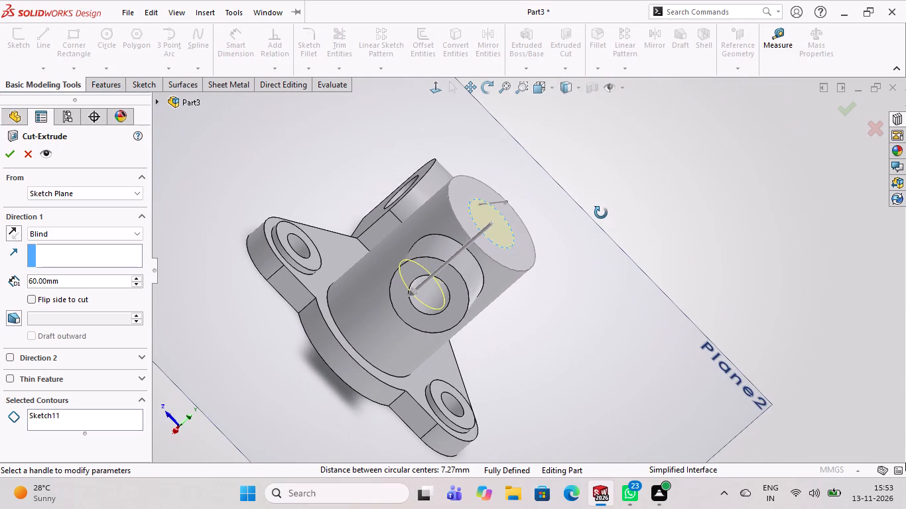
{"action": "middle_click_drag", "start_coordinate": [601, 213], "coordinate": [596, 220]}
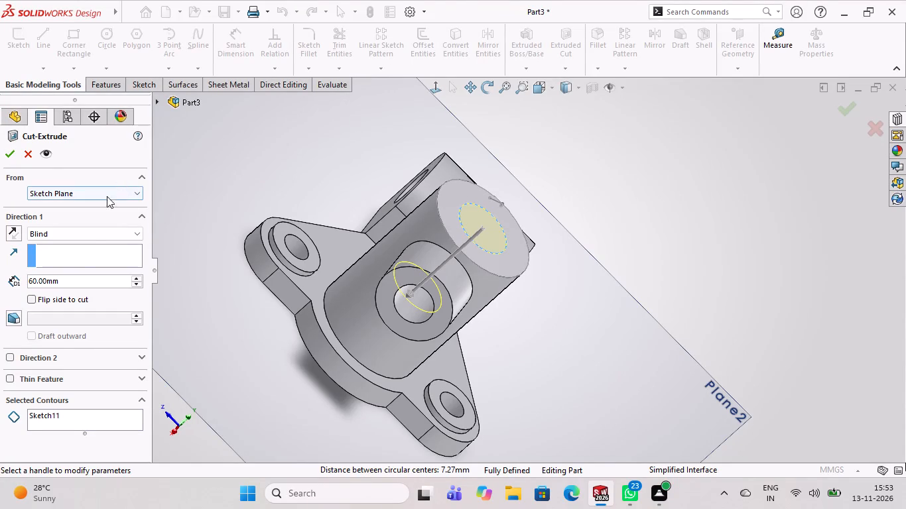
{"action": "left_click", "coordinate": [48, 231]}
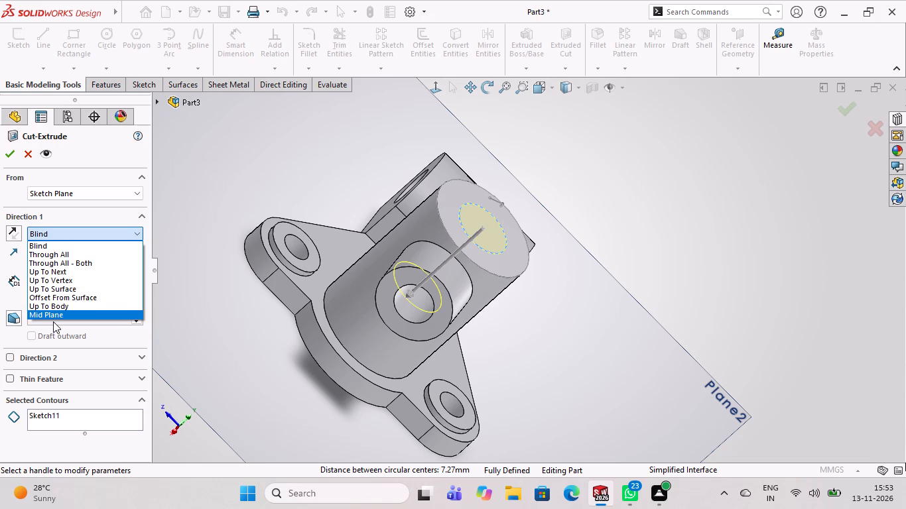
{"action": "scroll", "coordinate": [54, 319], "scroll_direction": "down", "scroll_amount": 2}
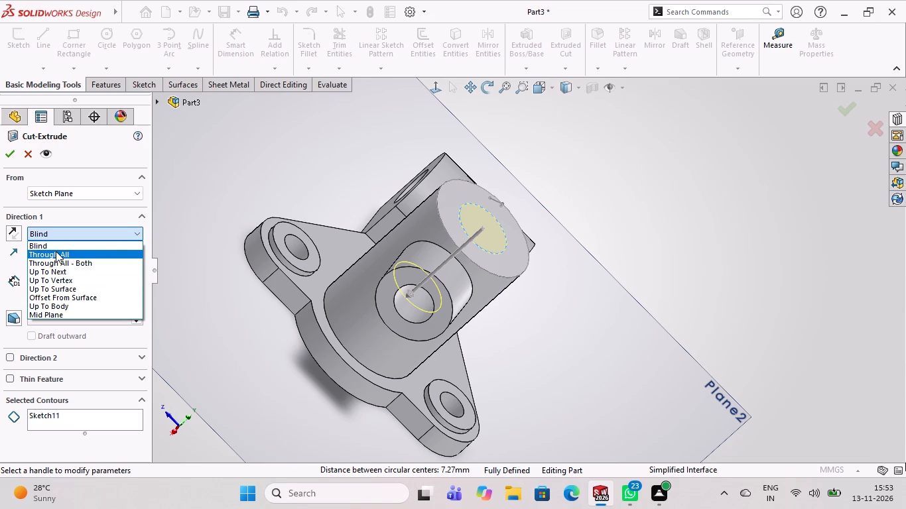
{"action": "left_click", "coordinate": [60, 253]}
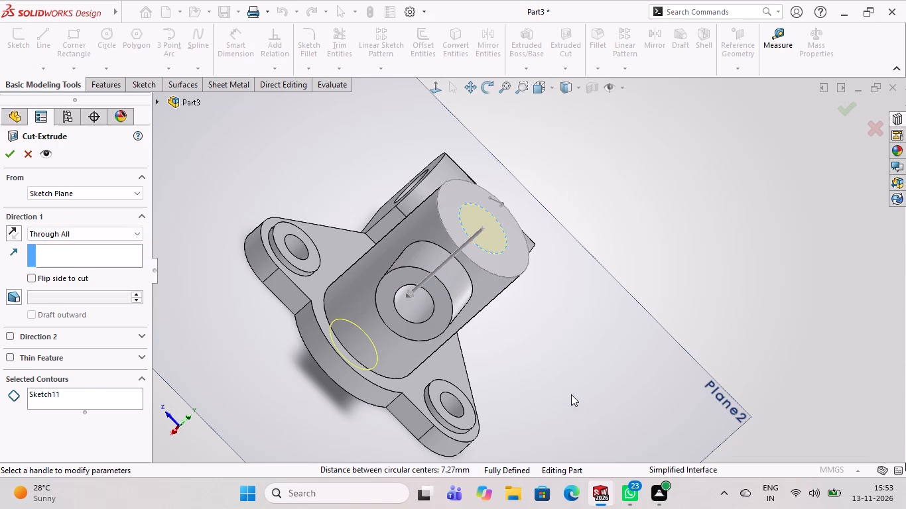
{"action": "key", "text": "Return"}
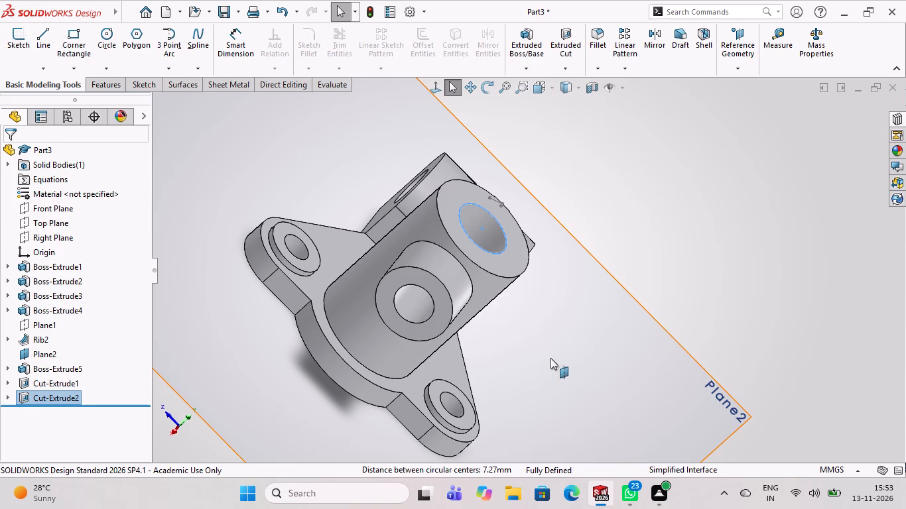
Examine the 36 mm bore through the cylindrical boss from above and from the plate's underside.
{"action": "scroll", "coordinate": [631, 268], "scroll_direction": "down", "scroll_amount": 1}
{"action": "middle_click_drag", "start_coordinate": [631, 268], "coordinate": [564, 411]}
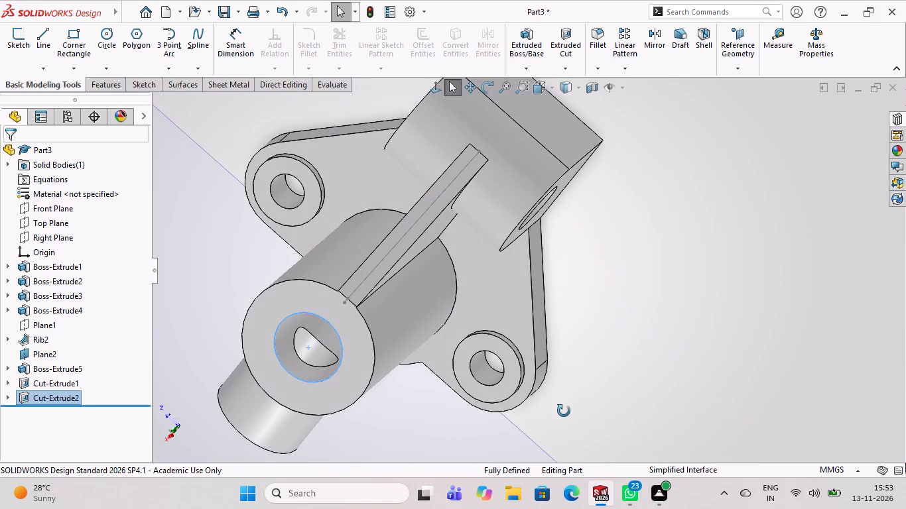
{"action": "middle_click_drag", "start_coordinate": [564, 411], "coordinate": [389, 0]}
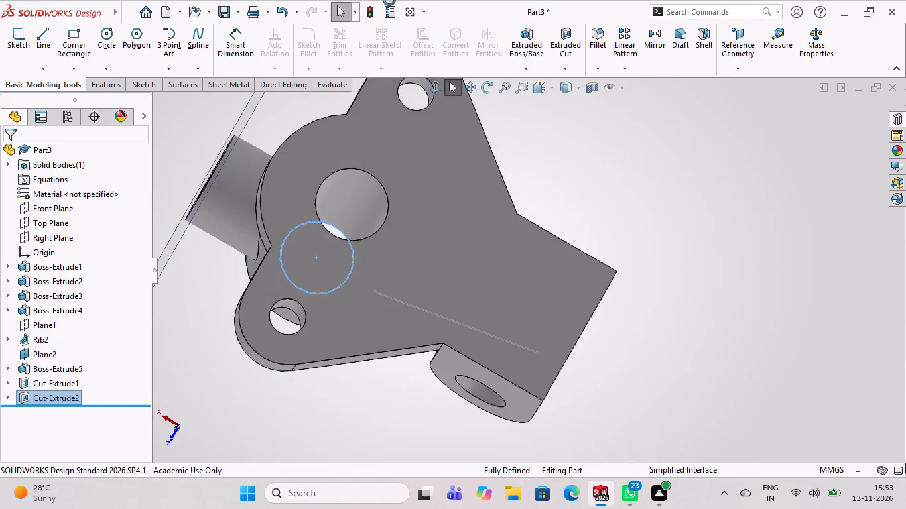
{"action": "middle_click_drag", "start_coordinate": [389, 0], "coordinate": [350, 91]}
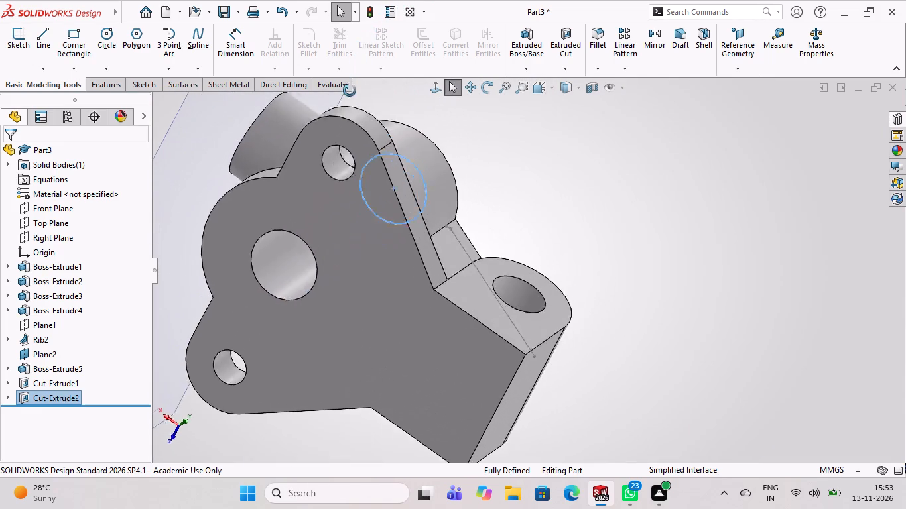
{"action": "middle_click_drag", "start_coordinate": [350, 91], "coordinate": [216, 280]}
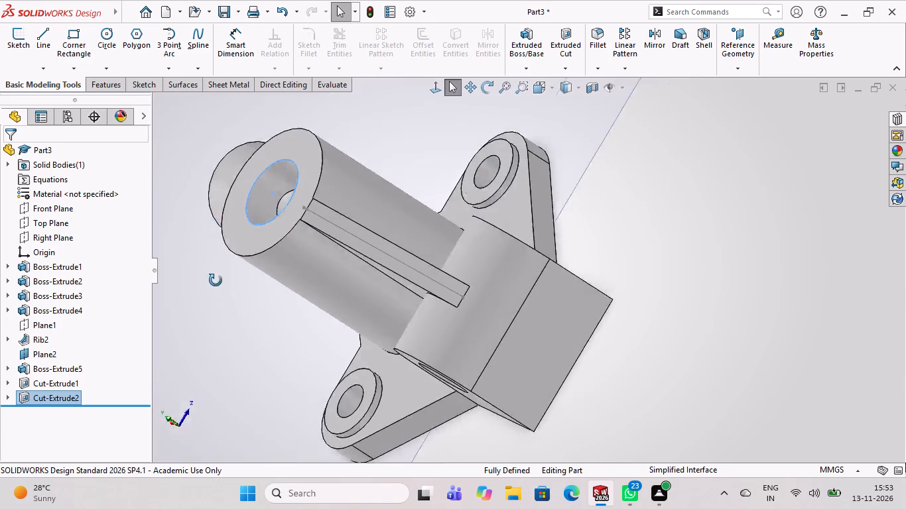
{"action": "middle_click_drag", "start_coordinate": [216, 280], "coordinate": [859, 380]}
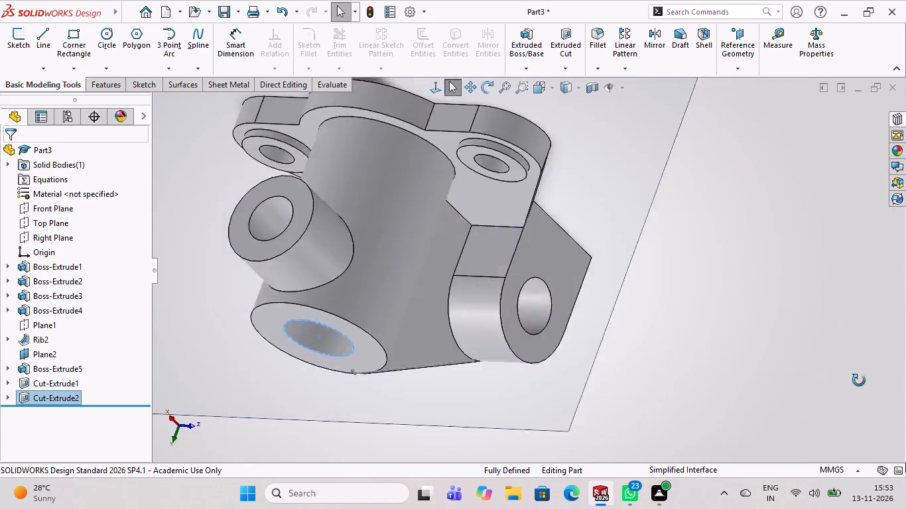
{"action": "middle_click_drag", "start_coordinate": [859, 380], "coordinate": [480, 160]}
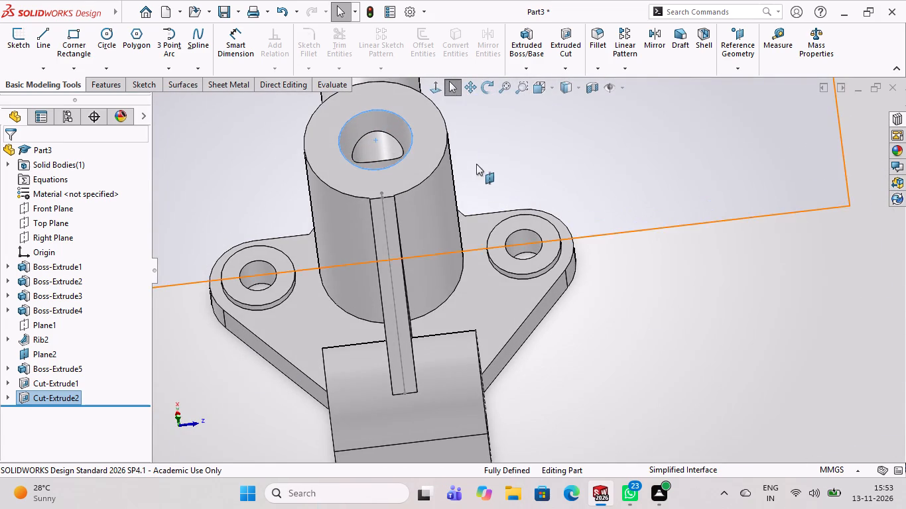
Hide the reference plane Plane2 used for the side boss.
{"action": "scroll", "coordinate": [456, 202], "scroll_direction": "down", "scroll_amount": 2}
{"action": "scroll", "coordinate": [460, 201], "scroll_direction": "up", "scroll_amount": 6}
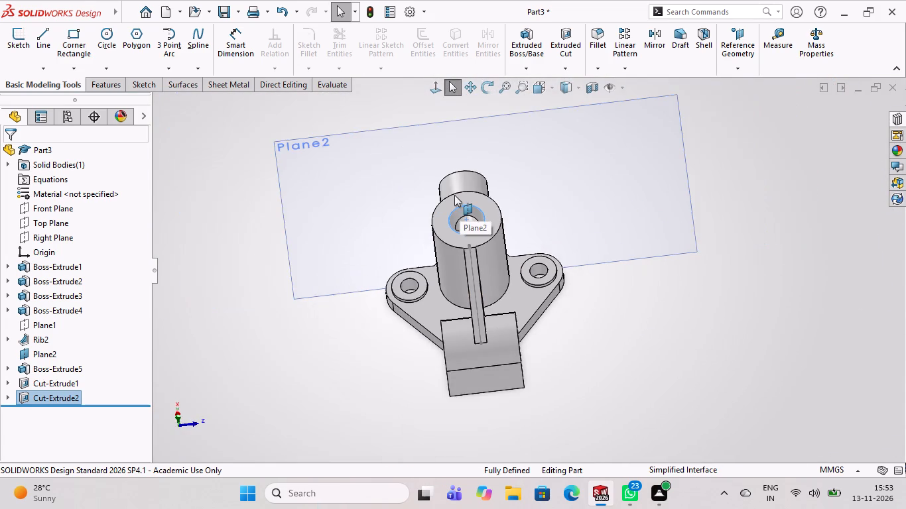
{"action": "scroll", "coordinate": [446, 191], "scroll_direction": "up", "scroll_amount": 2}
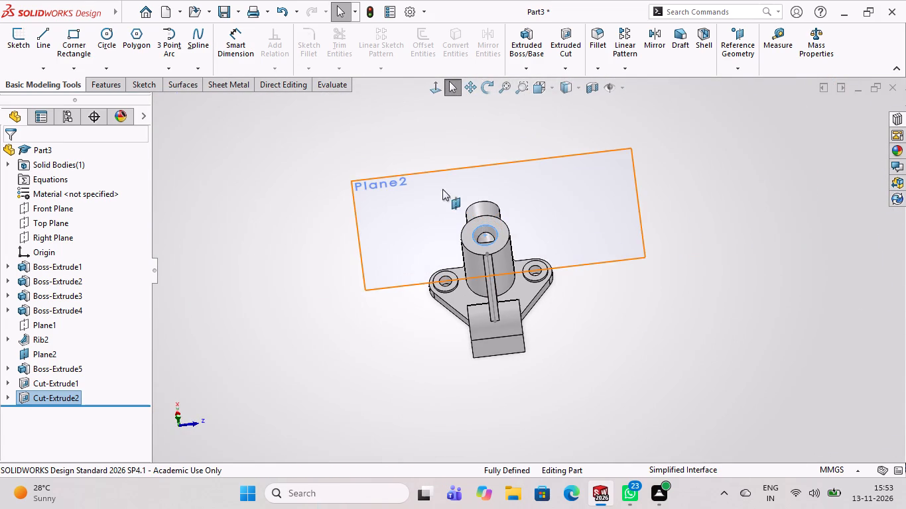
{"action": "right_click", "coordinate": [423, 203]}
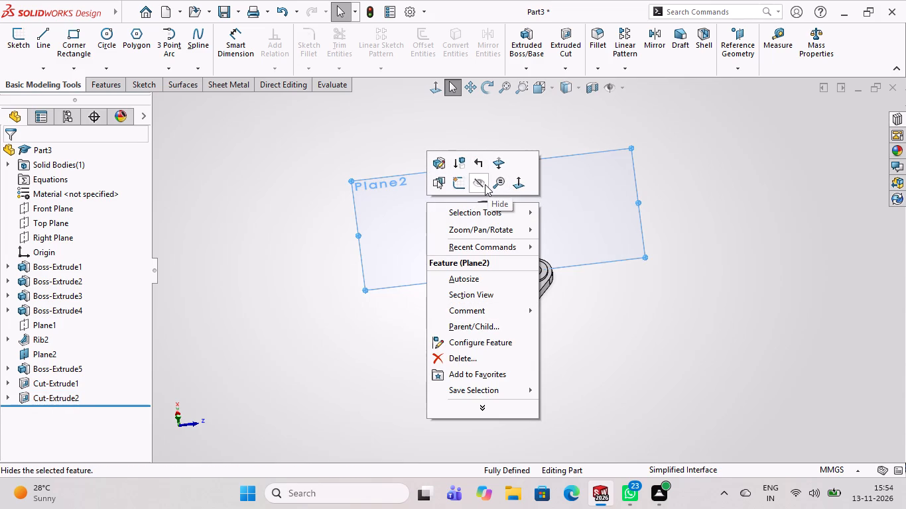
{"action": "left_click", "coordinate": [485, 184]}
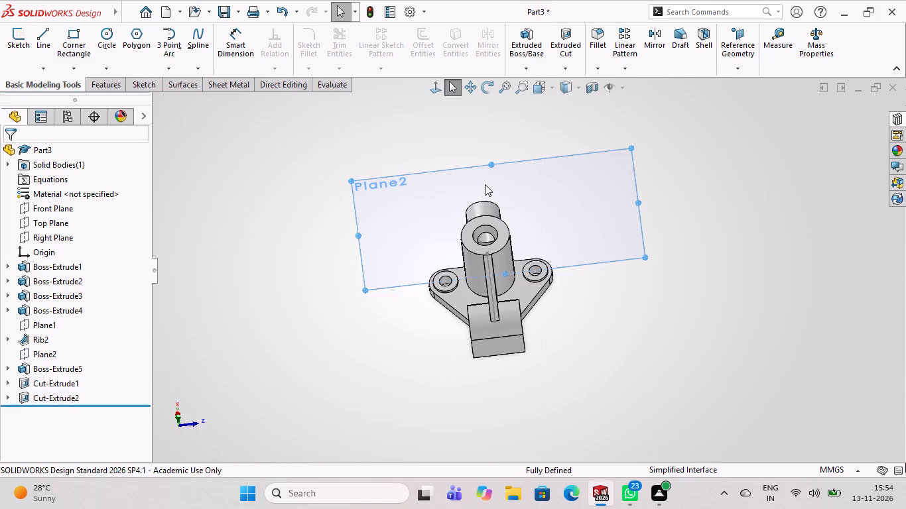
Examine the part from all sides, including close up where the rib meets the cylindrical boss's top face.
{"action": "middle_click_drag", "start_coordinate": [570, 294], "coordinate": [556, 389]}
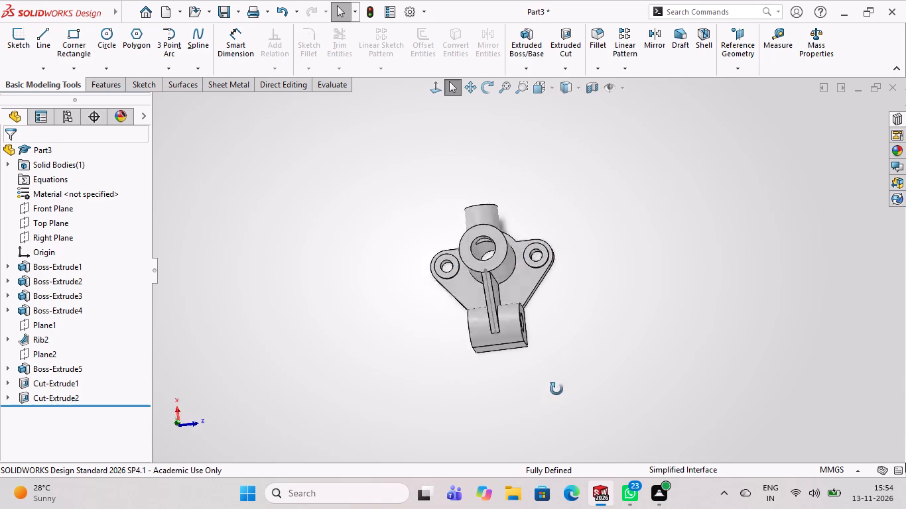
{"action": "middle_click_drag", "start_coordinate": [556, 389], "coordinate": [601, 508]}
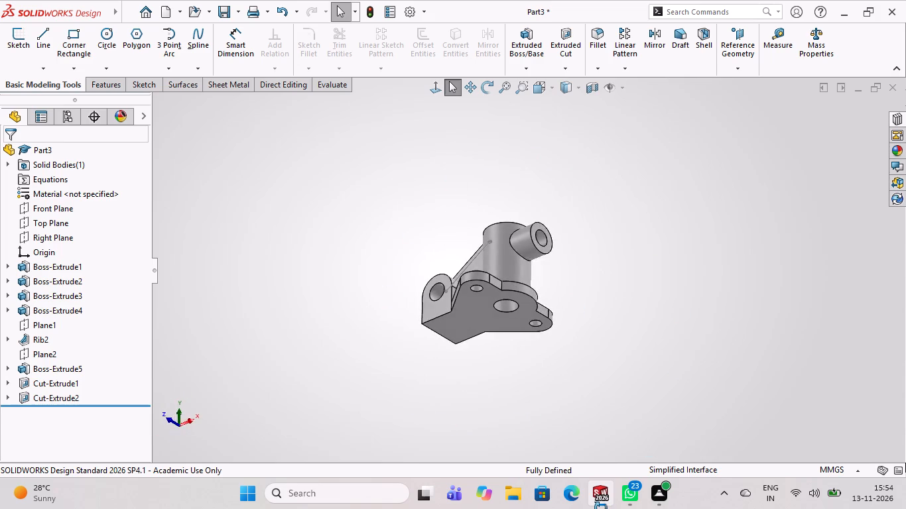
{"action": "middle_click_drag", "start_coordinate": [601, 508], "coordinate": [536, 180]}
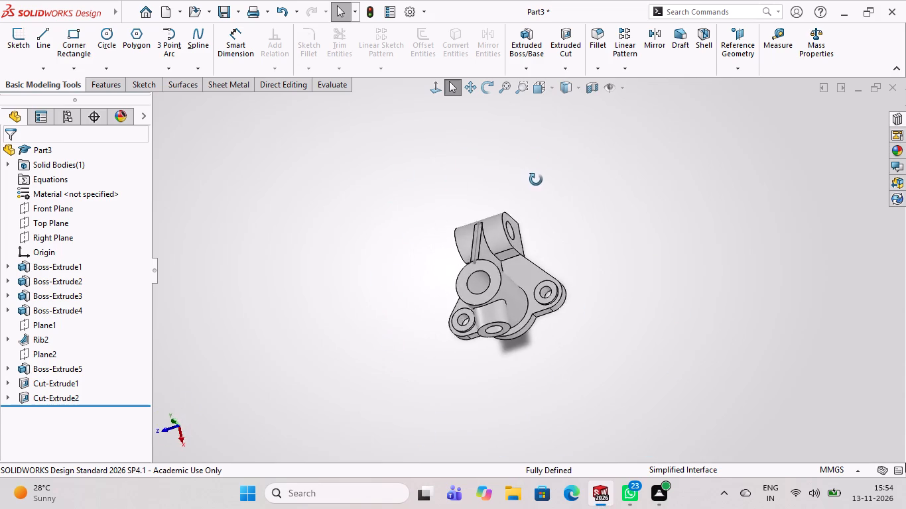
{"action": "middle_click_drag", "start_coordinate": [536, 180], "coordinate": [550, 125]}
{"action": "scroll", "coordinate": [465, 241], "scroll_direction": "down", "scroll_amount": 4}
{"action": "scroll", "coordinate": [535, 270], "scroll_direction": "down", "scroll_amount": 3}
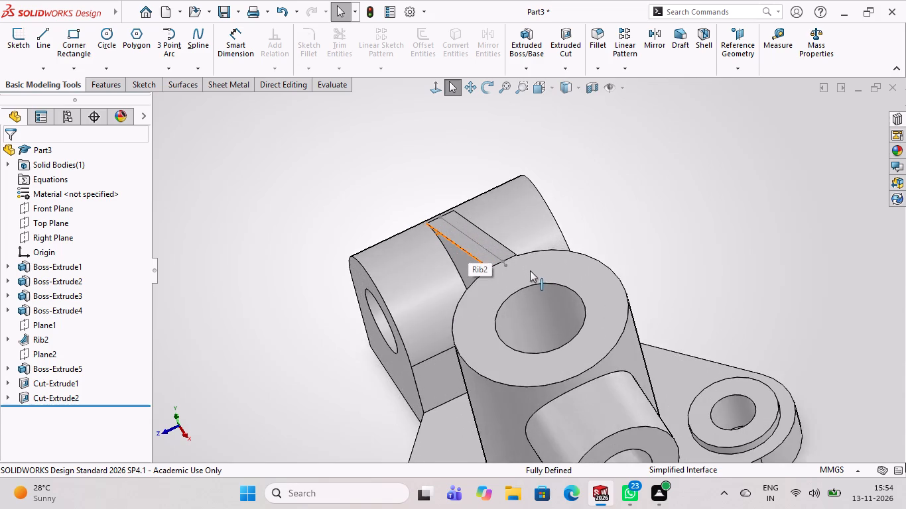
{"action": "scroll", "coordinate": [525, 268], "scroll_direction": "down", "scroll_amount": 5}
{"action": "scroll", "coordinate": [464, 243], "scroll_direction": "down", "scroll_amount": 8}
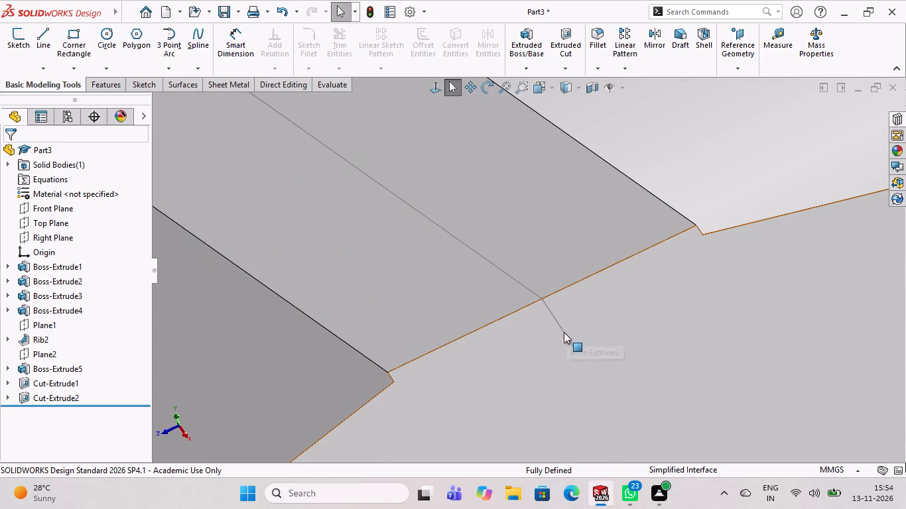
{"action": "scroll", "coordinate": [391, 388], "scroll_direction": "down", "scroll_amount": 8}
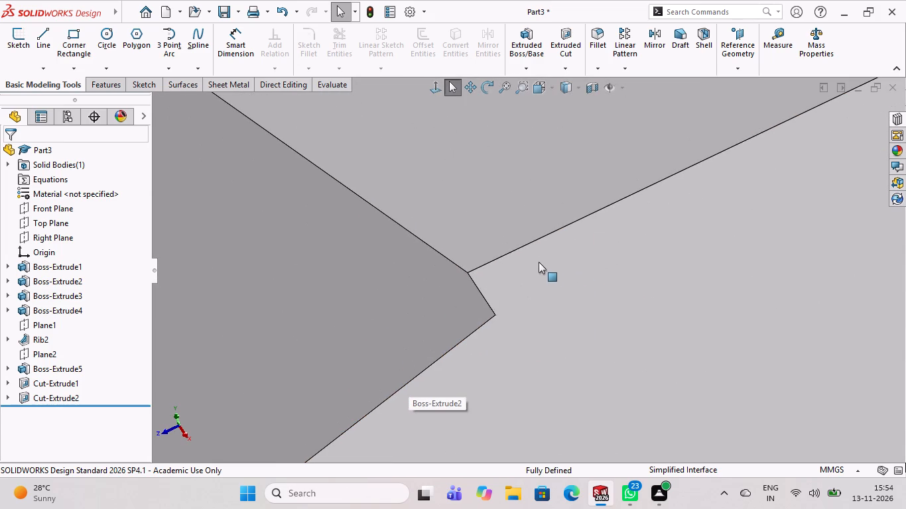
{"action": "scroll", "coordinate": [540, 306], "scroll_direction": "down", "scroll_amount": 3}
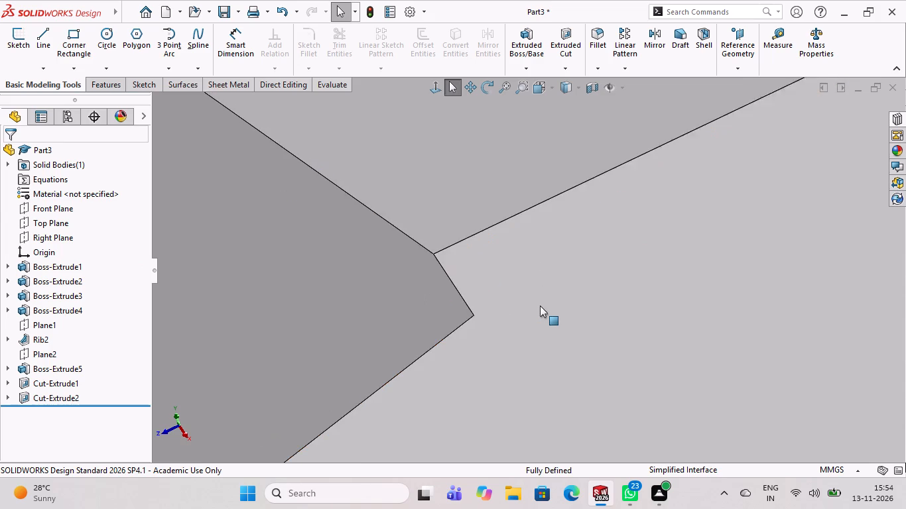
{"action": "scroll", "coordinate": [537, 304], "scroll_direction": "up", "scroll_amount": 5}
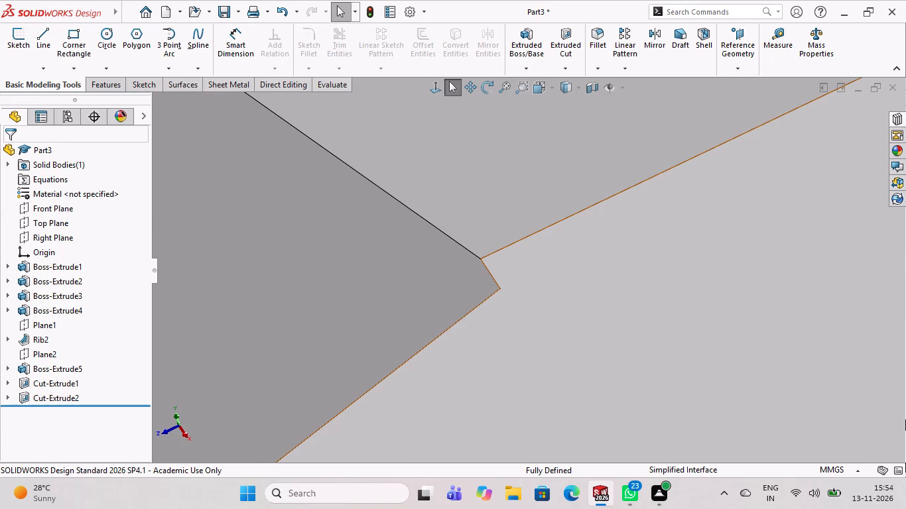
{"action": "scroll", "coordinate": [905, 418], "scroll_direction": "down", "scroll_amount": 4}
{"action": "scroll", "coordinate": [547, 268], "scroll_direction": "down", "scroll_amount": 8}
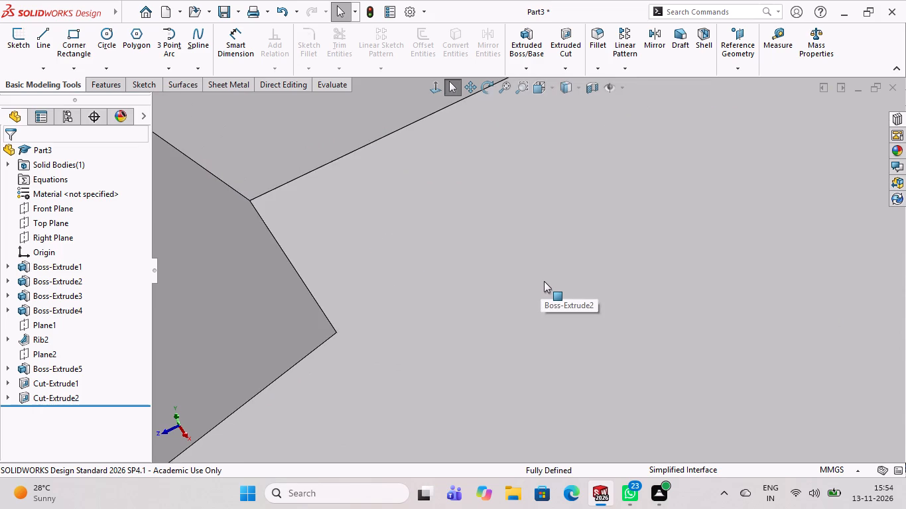
{"action": "scroll", "coordinate": [544, 281], "scroll_direction": "up", "scroll_amount": 20}
{"action": "scroll", "coordinate": [544, 281], "scroll_direction": "up", "scroll_amount": 7}
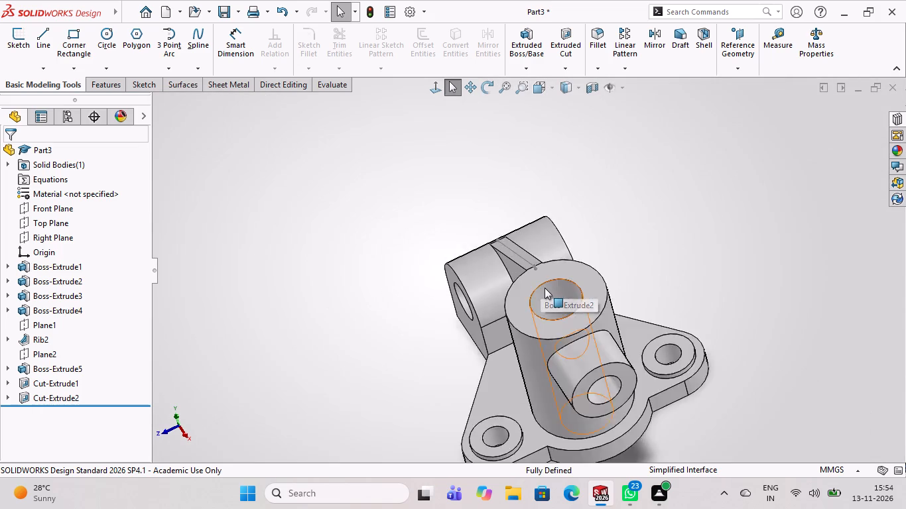
{"action": "scroll", "coordinate": [545, 288], "scroll_direction": "up", "scroll_amount": 4}
{"action": "middle_click_drag", "start_coordinate": [566, 382], "coordinate": [584, 322]}
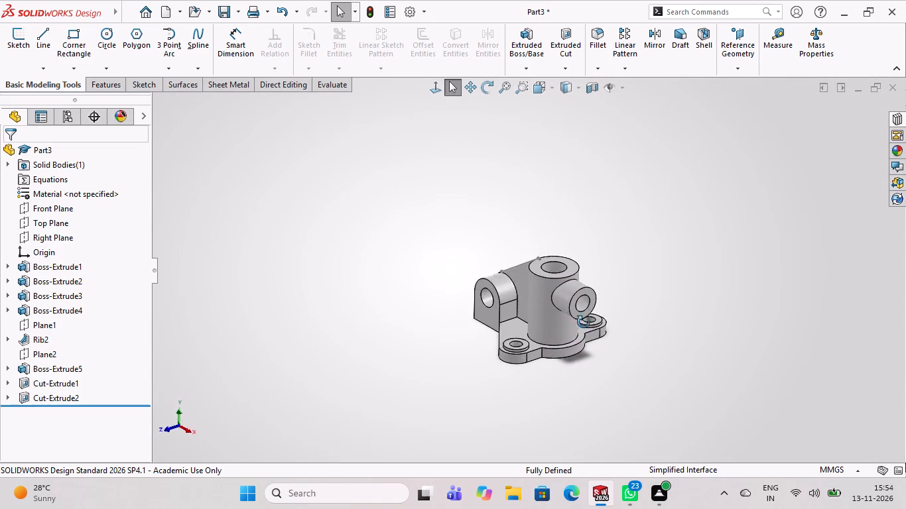
{"action": "middle_click_drag", "start_coordinate": [584, 322], "coordinate": [393, 311]}
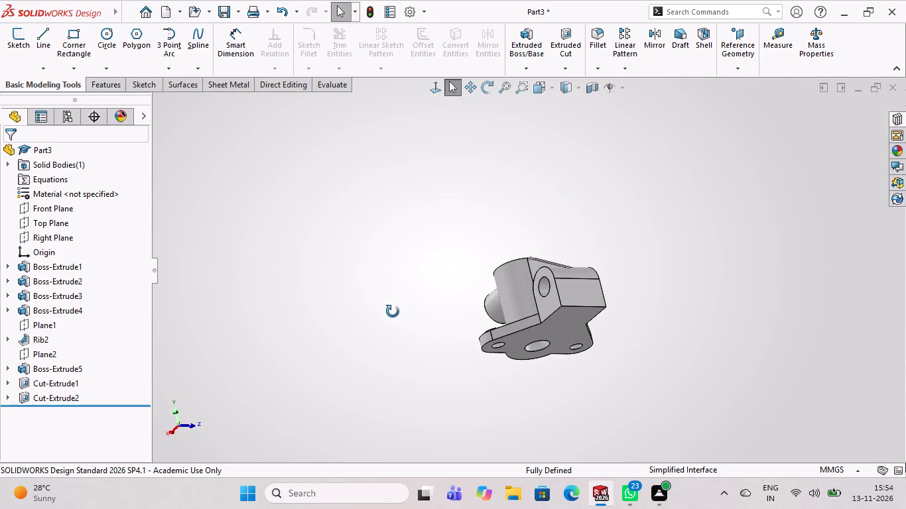
{"action": "middle_click_drag", "start_coordinate": [393, 311], "coordinate": [469, 425]}
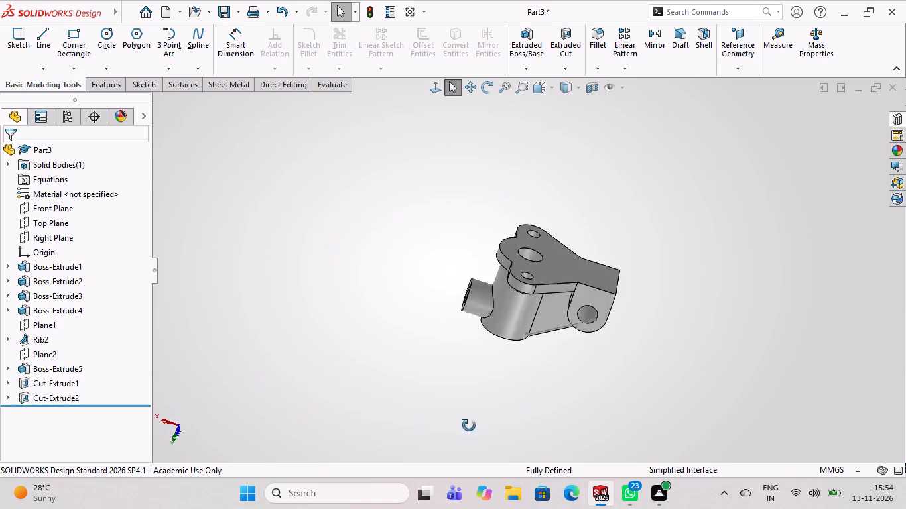
{"action": "middle_click_drag", "start_coordinate": [469, 425], "coordinate": [35, 441]}
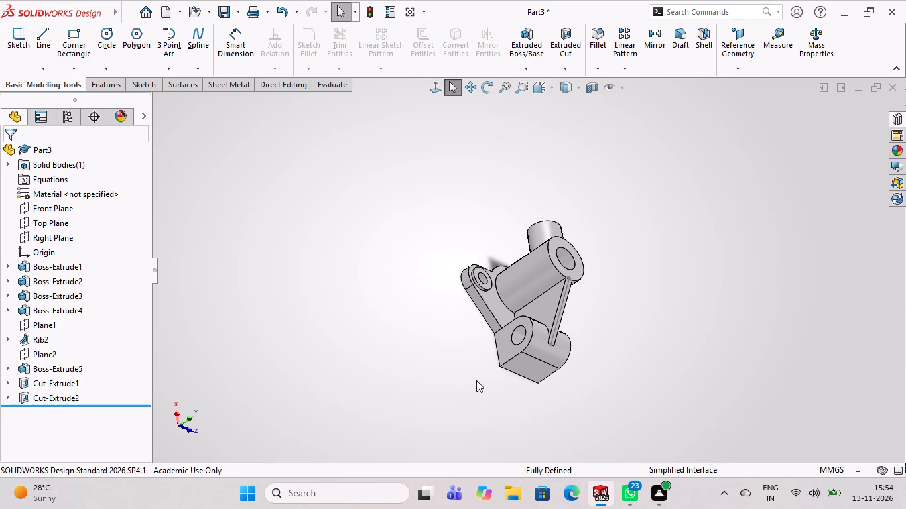
{"action": "middle_click_drag", "start_coordinate": [579, 410], "coordinate": [383, 392]}
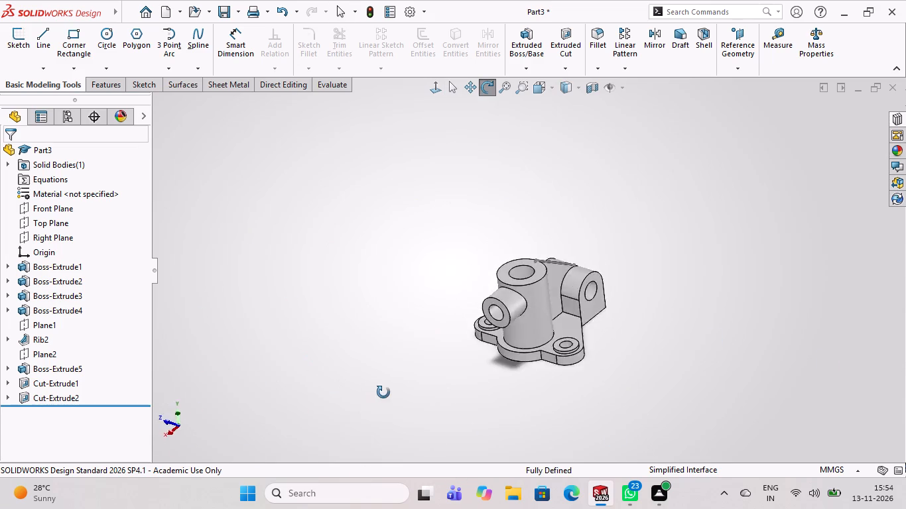
{"action": "middle_click_drag", "start_coordinate": [383, 392], "coordinate": [407, 367]}
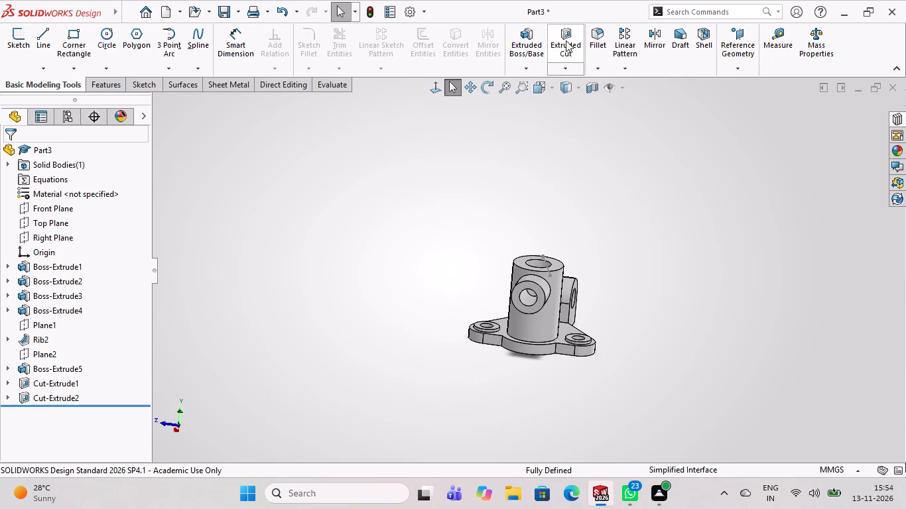
Start Extruded Boss/Base and examine the whole part from its sides, top and underside, including the cylindrical boss's top, rib, lug and side boss.
{"action": "left_click", "coordinate": [543, 54]}
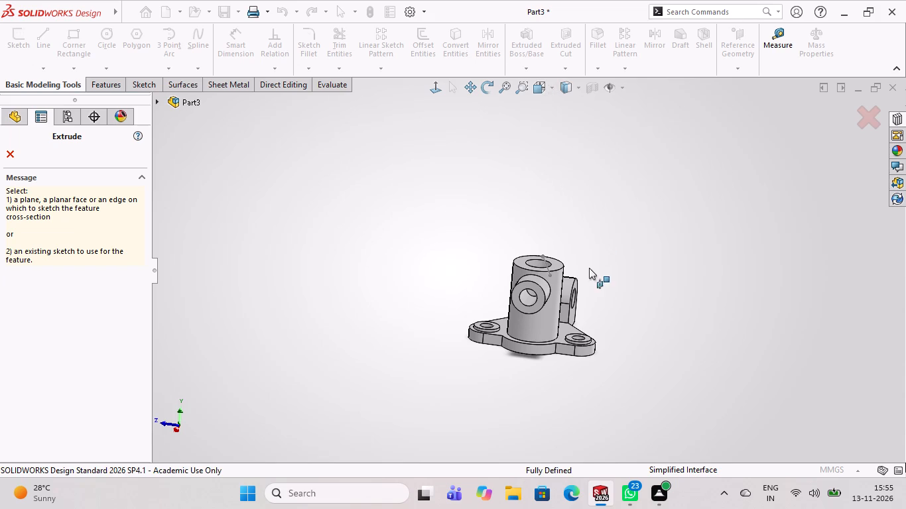
{"action": "scroll", "coordinate": [552, 292], "scroll_direction": "down", "scroll_amount": 4}
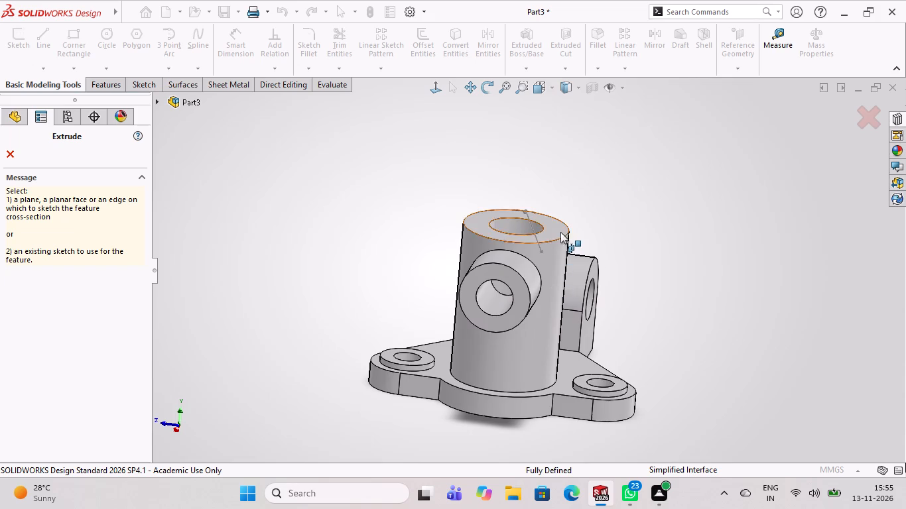
{"action": "scroll", "coordinate": [560, 232], "scroll_direction": "down", "scroll_amount": 7}
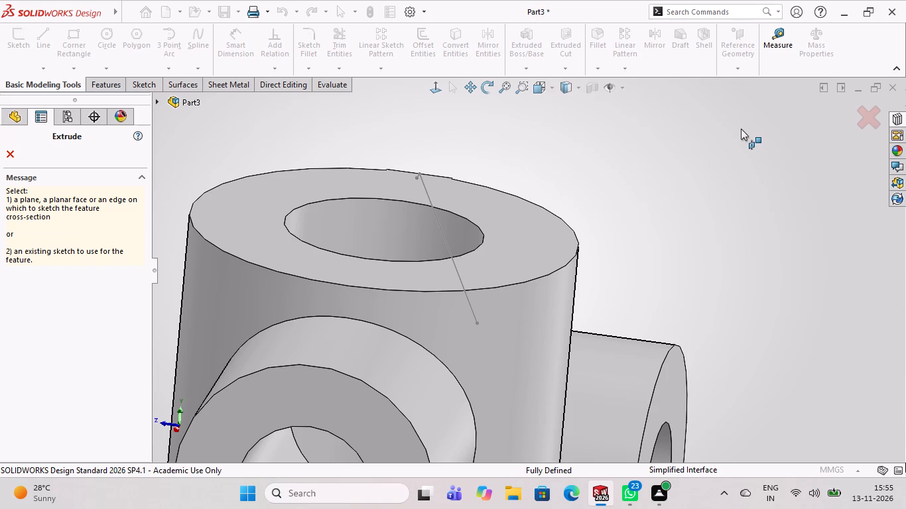
{"action": "middle_click_drag", "start_coordinate": [590, 286], "coordinate": [696, 290]}
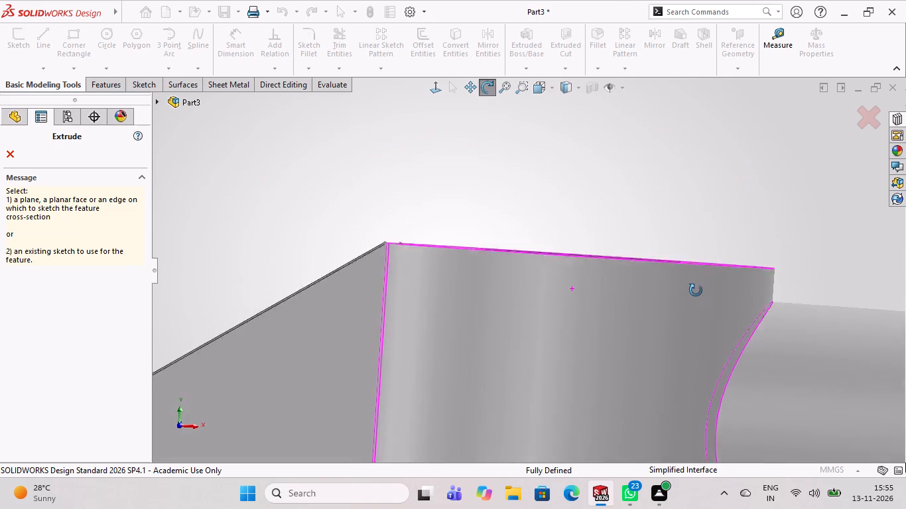
{"action": "middle_click_drag", "start_coordinate": [696, 290], "coordinate": [694, 298]}
{"action": "scroll", "coordinate": [695, 300], "scroll_direction": "down", "scroll_amount": 3}
{"action": "scroll", "coordinate": [692, 289], "scroll_direction": "up", "scroll_amount": 11}
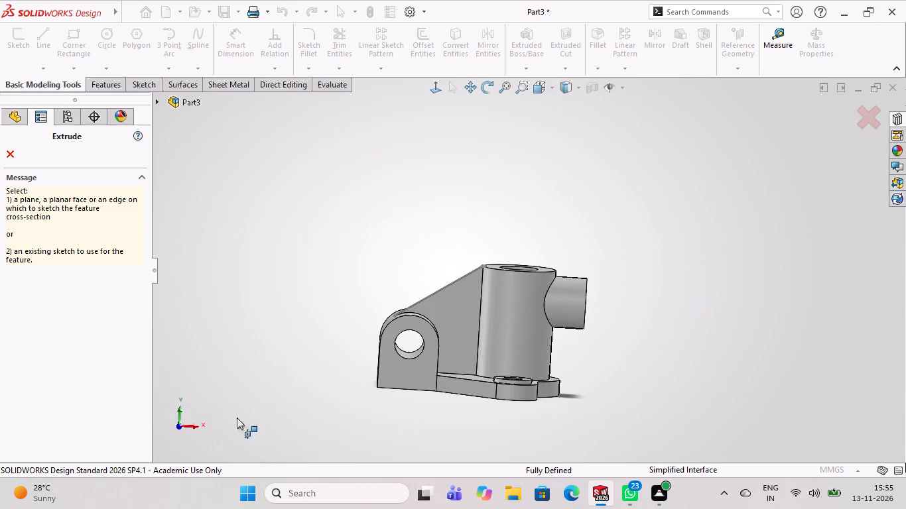
{"action": "middle_click_drag", "start_coordinate": [435, 420], "coordinate": [483, 455]}
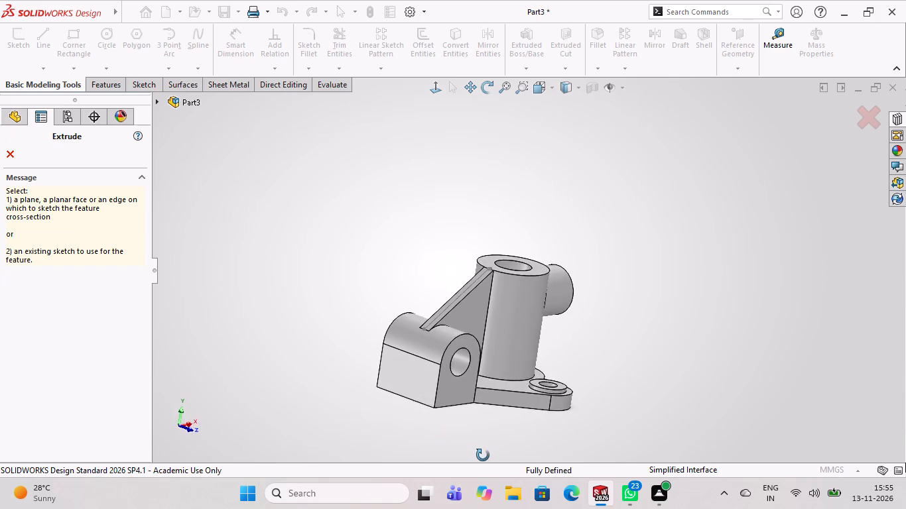
{"action": "middle_click_drag", "start_coordinate": [483, 455], "coordinate": [444, 440]}
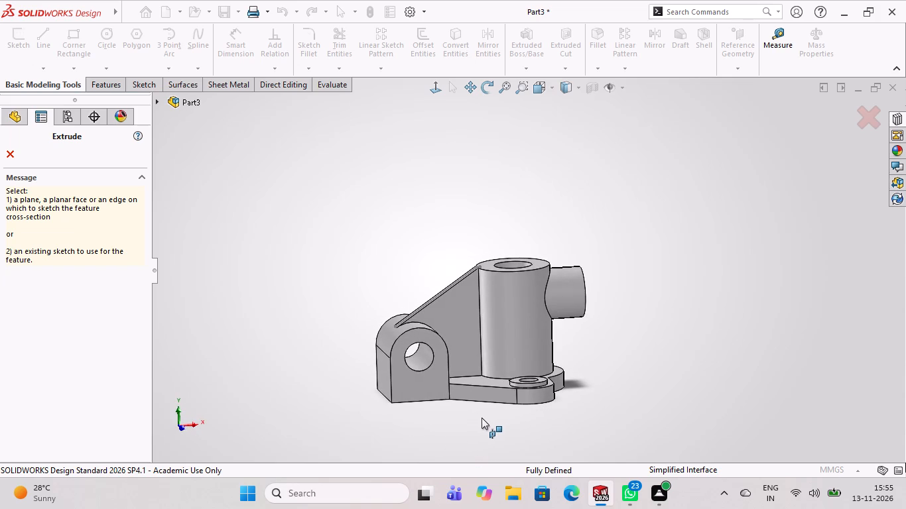
{"action": "middle_click_drag", "start_coordinate": [480, 403], "coordinate": [468, 375]}
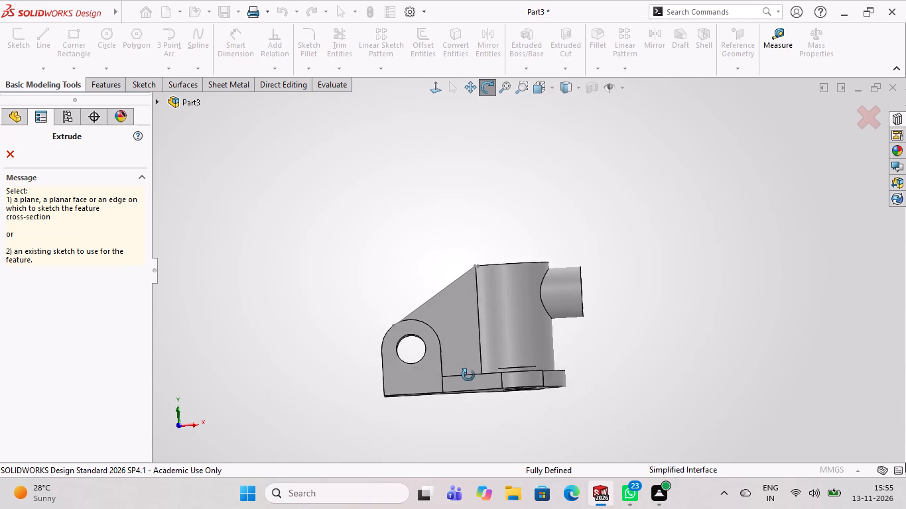
{"action": "middle_click_drag", "start_coordinate": [468, 375], "coordinate": [456, 152]}
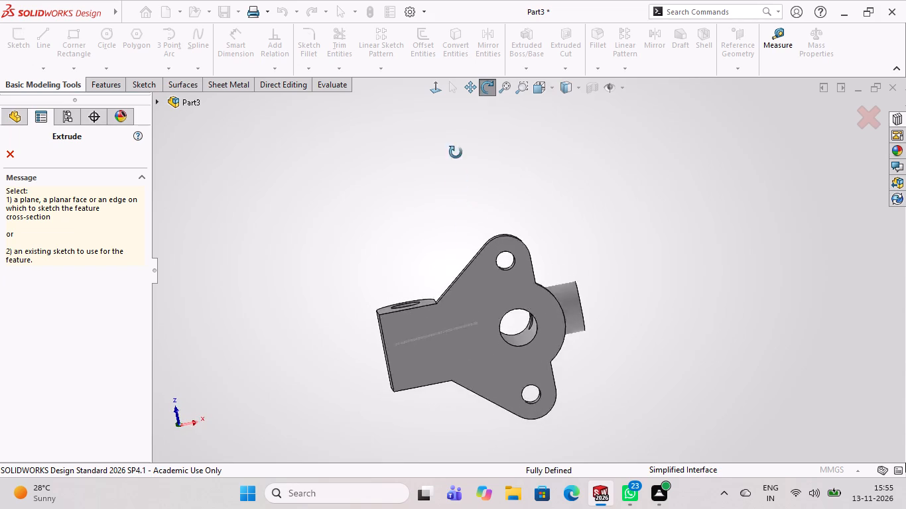
{"action": "middle_click_drag", "start_coordinate": [456, 152], "coordinate": [521, 404]}
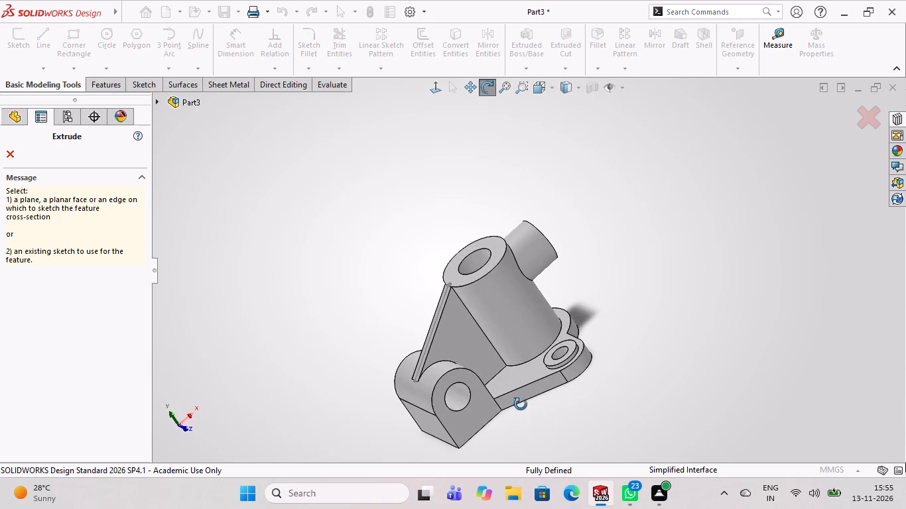
{"action": "middle_click_drag", "start_coordinate": [521, 404], "coordinate": [464, 427]}
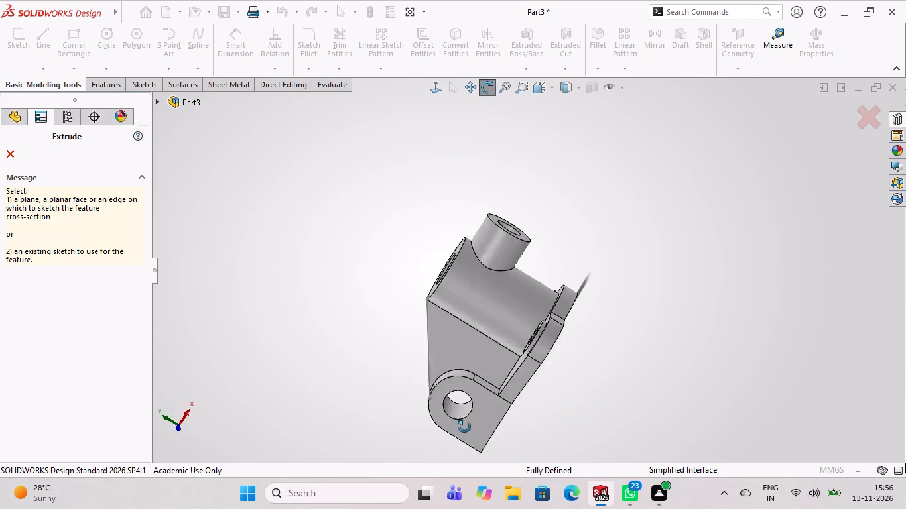
{"action": "middle_click_drag", "start_coordinate": [464, 427], "coordinate": [600, 494]}
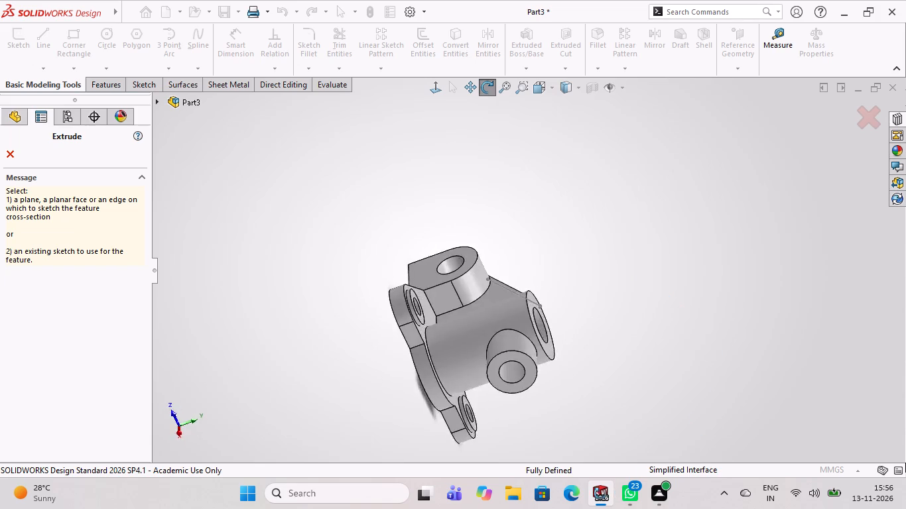
{"action": "middle_click_drag", "start_coordinate": [600, 494], "coordinate": [527, 330]}
{"action": "scroll", "coordinate": [527, 330], "scroll_direction": "down", "scroll_amount": 3}
{"action": "scroll", "coordinate": [527, 330], "scroll_direction": "up", "scroll_amount": 4}
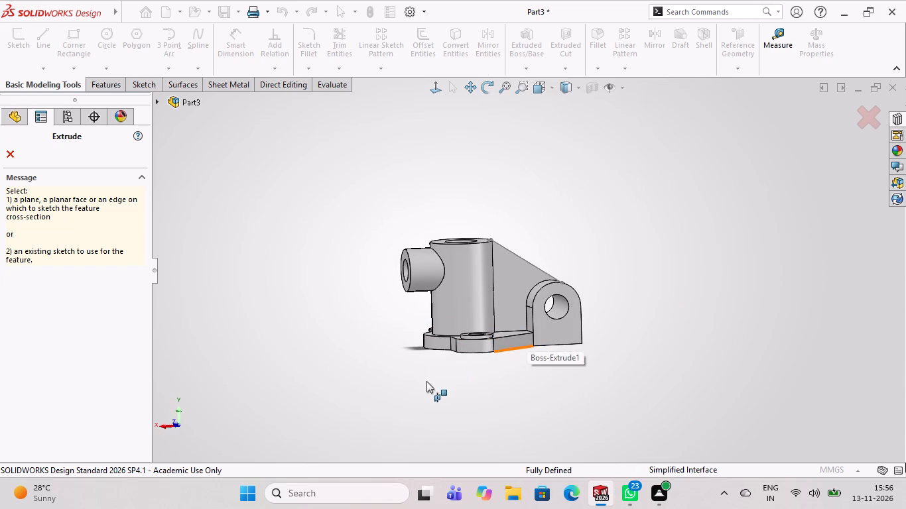
{"action": "middle_click_drag", "start_coordinate": [428, 381], "coordinate": [514, 416]}
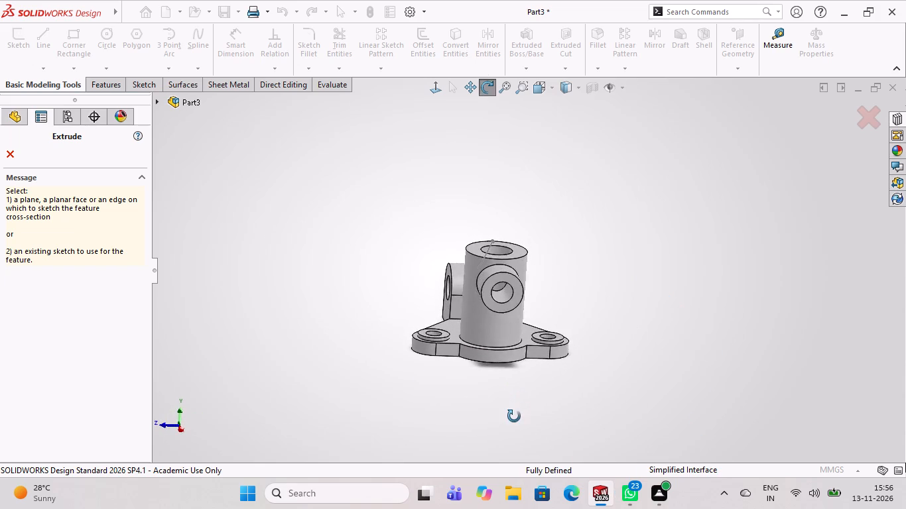
{"action": "middle_click_drag", "start_coordinate": [514, 416], "coordinate": [553, 353]}
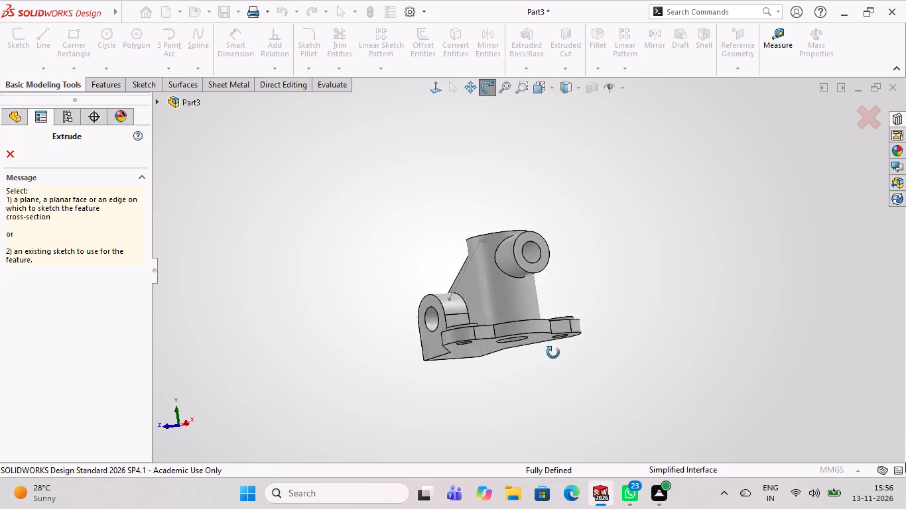
{"action": "middle_click_drag", "start_coordinate": [553, 353], "coordinate": [566, 431]}
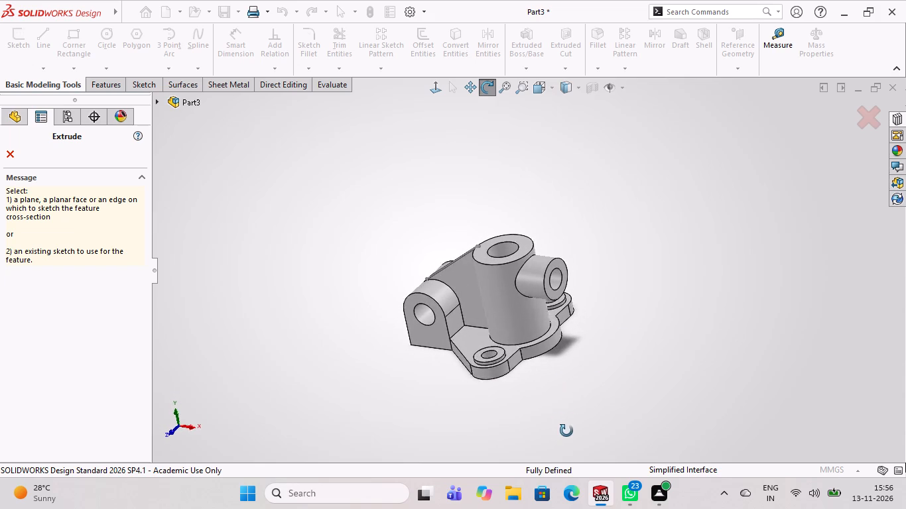
{"action": "middle_click_drag", "start_coordinate": [566, 431], "coordinate": [564, 425]}
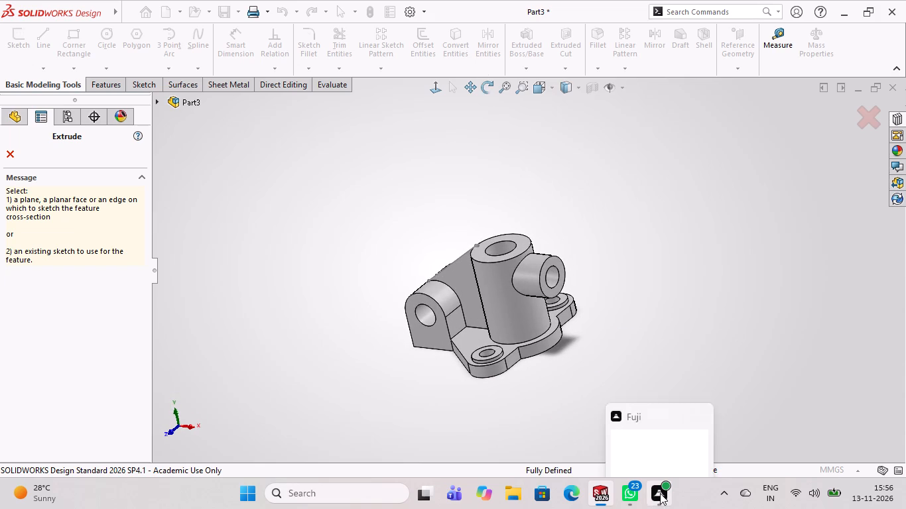
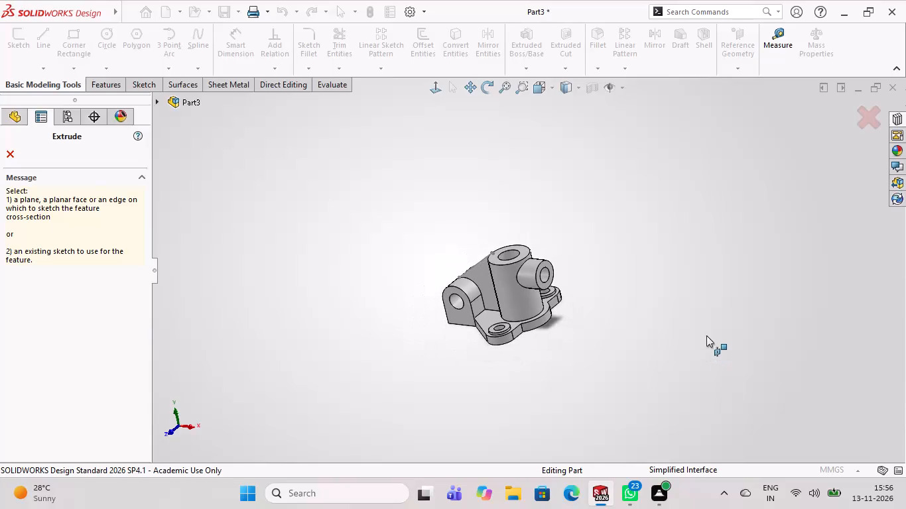
Cancel the open Extruded Boss/Base command without creating a feature.
{"action": "scroll", "coordinate": [654, 254], "scroll_direction": "down", "scroll_amount": 2}
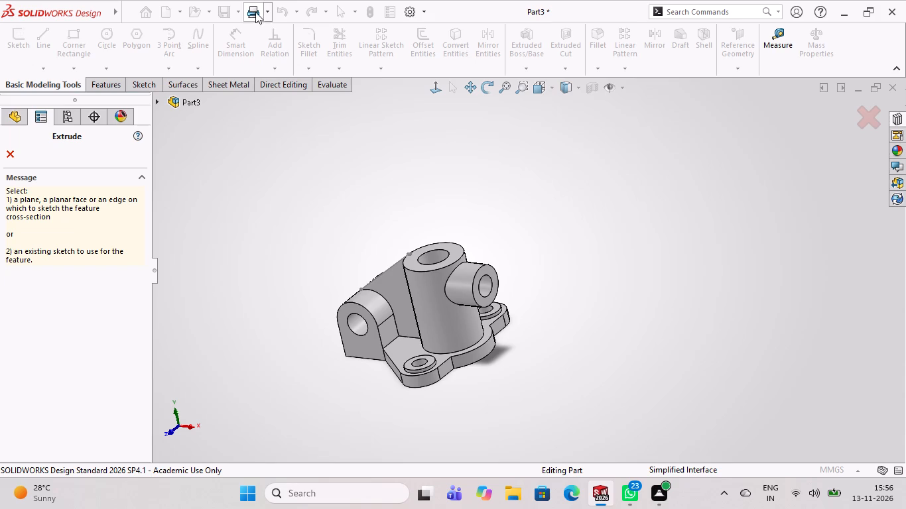
{"action": "left_click", "coordinate": [259, 200]}
{"action": "key", "text": "Escape"}
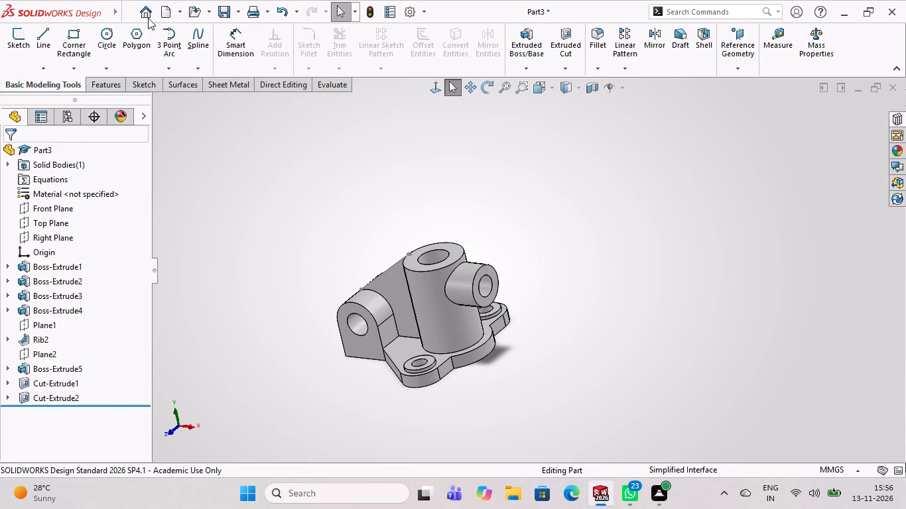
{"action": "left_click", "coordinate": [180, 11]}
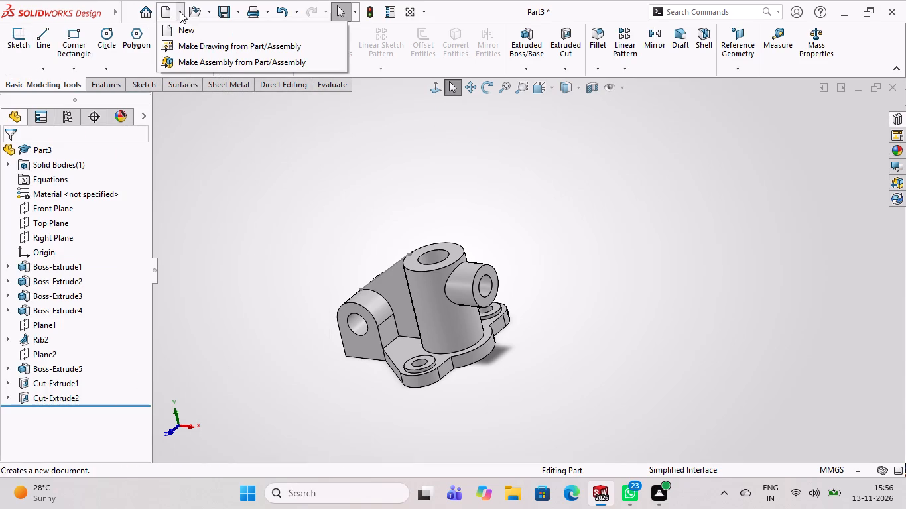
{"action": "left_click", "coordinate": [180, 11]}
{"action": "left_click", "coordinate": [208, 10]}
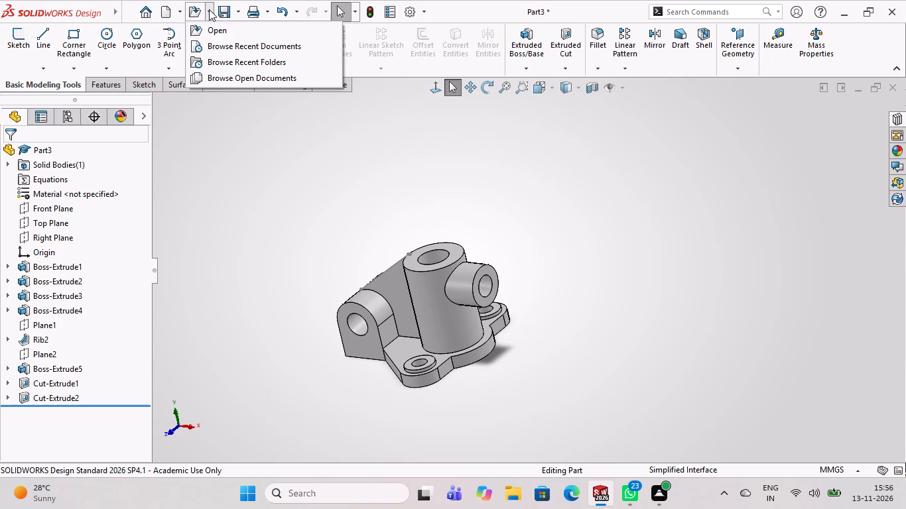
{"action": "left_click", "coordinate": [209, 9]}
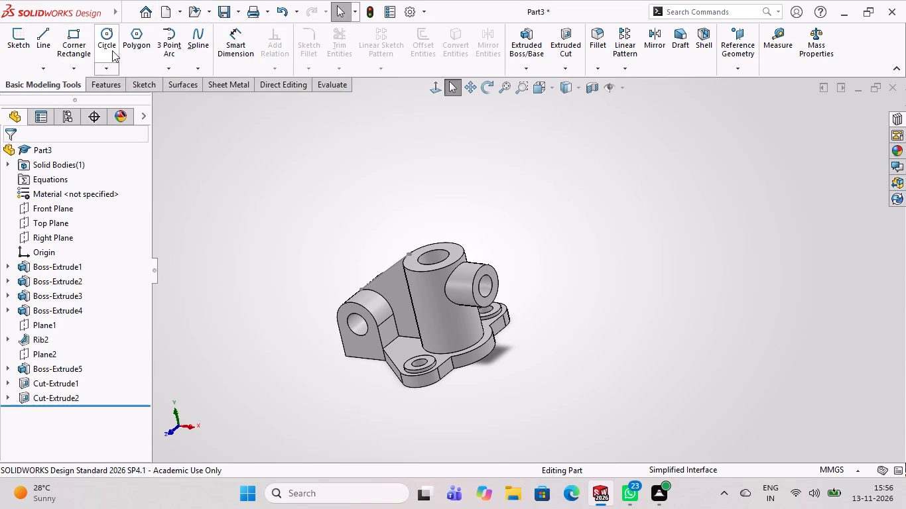
Save the finished part, opening the save dialog for its file name and location.
{"action": "left_click", "coordinate": [237, 13]}
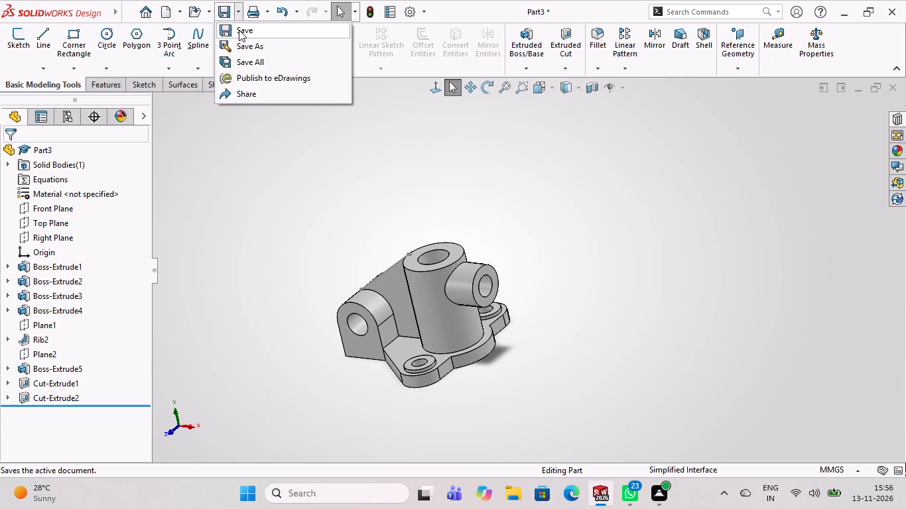
{"action": "left_click", "coordinate": [239, 30]}
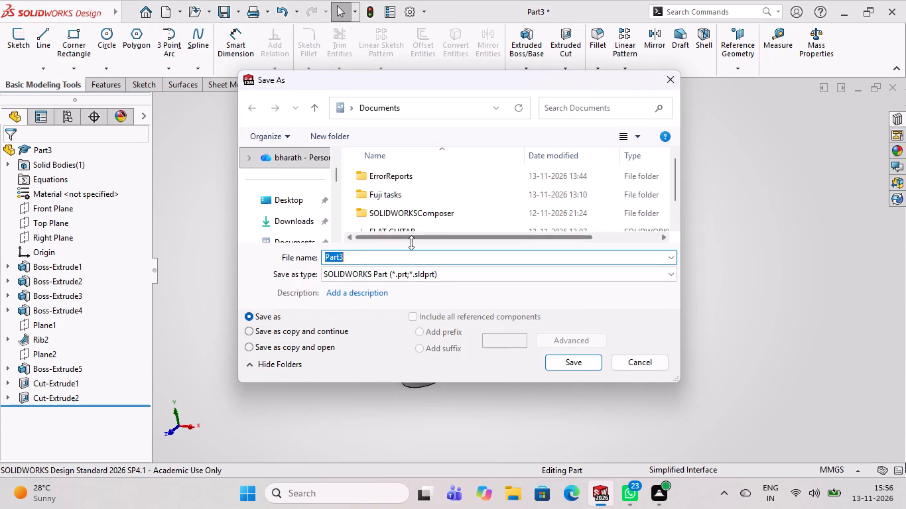
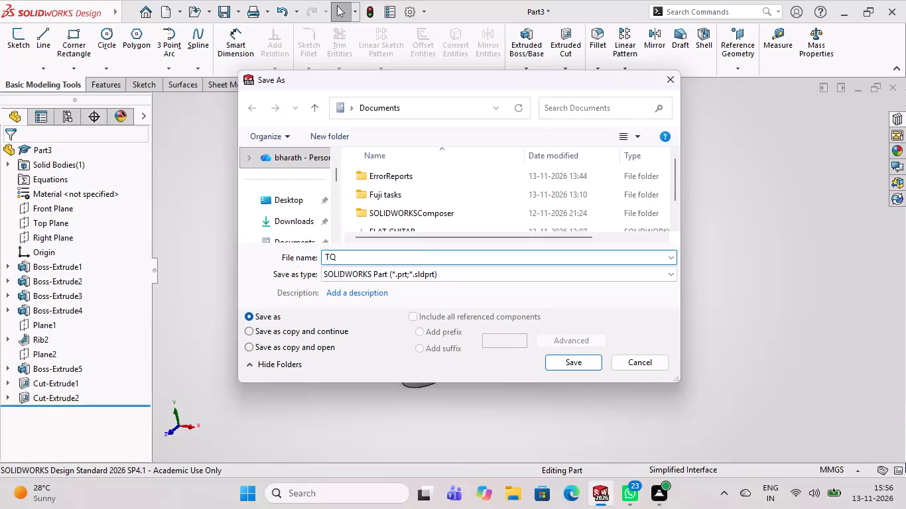
Name the file "tall tube with rib" and save it as a SOLIDWORKS part in the Documents folder.
{"action": "key", "text": "BackSpace"}
{"action": "type", "text": "AK"}
{"action": "key", "text": "BackSpace"}
{"action": "key", "text": "BackSpace"}
{"action": "key", "text": "BackSpace"}
{"action": "type", "text": "tak"}
{"action": "key", "text": "BackSpace"}
{"action": "key", "text": "BackSpace"}
{"action": "key", "text": "BackSpace"}
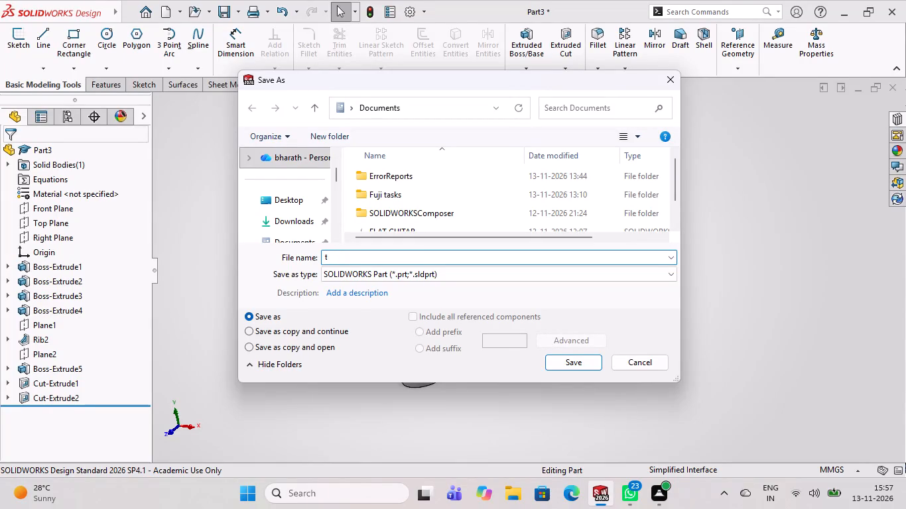
{"action": "type", "text": "tall tub"}
{"action": "type", "text": "e with"}
{"action": "key", "text": "space"}
{"action": "type", "text": "rib"}
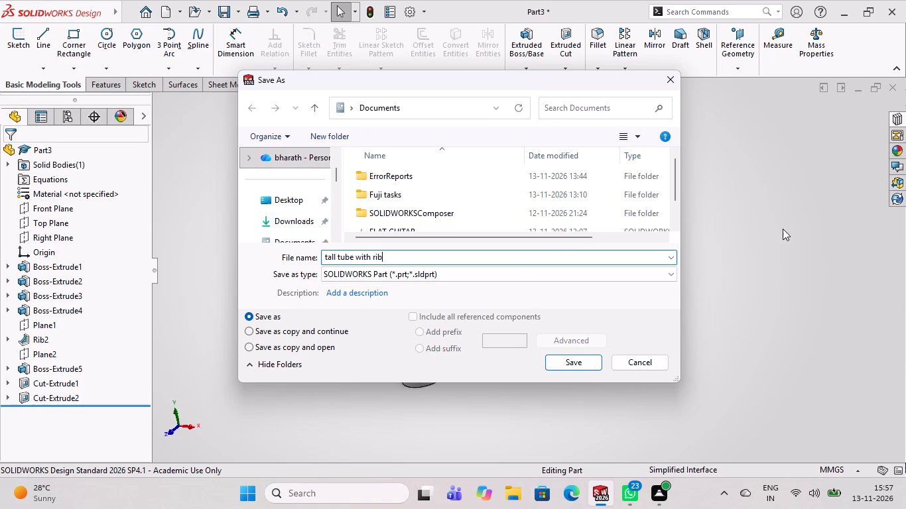
{"action": "left_click", "coordinate": [560, 361]}
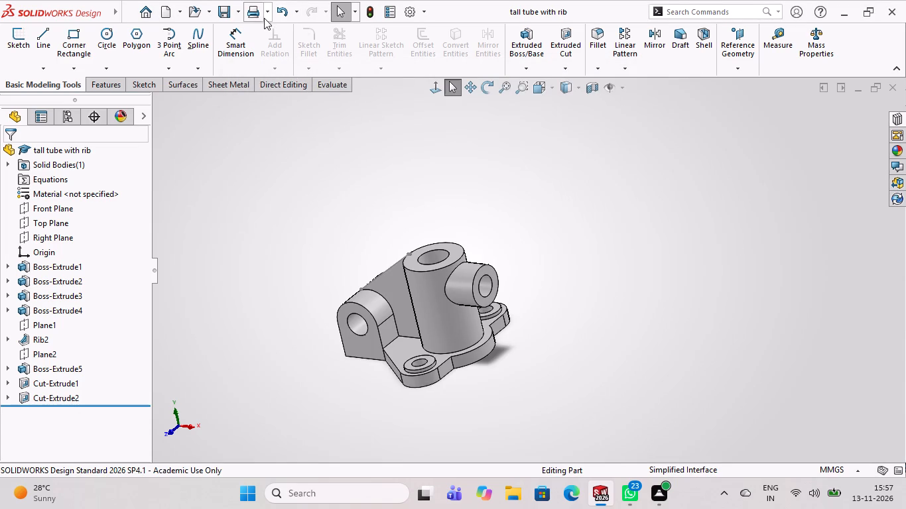
Save a copy of the part as an Adobe PDF in Documents, keeping the name "tall tube with rib".
{"action": "left_click", "coordinate": [239, 13]}
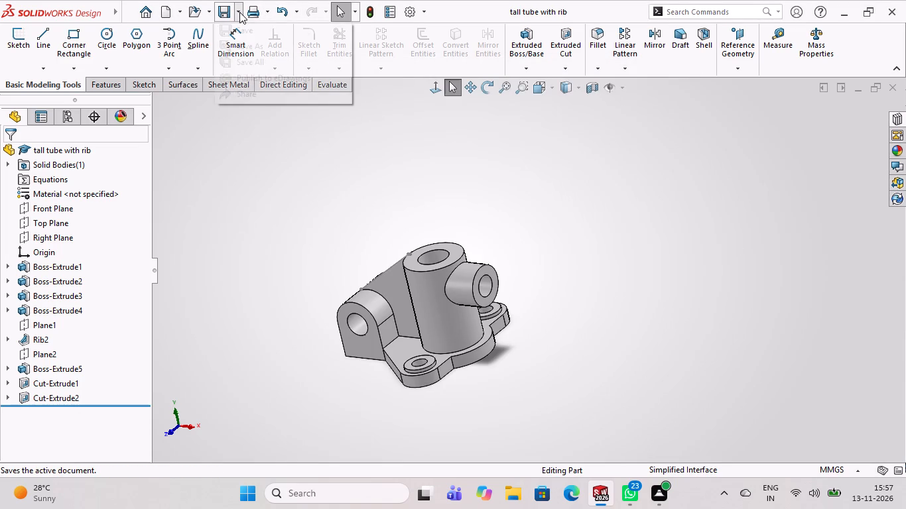
{"action": "left_click", "coordinate": [256, 42]}
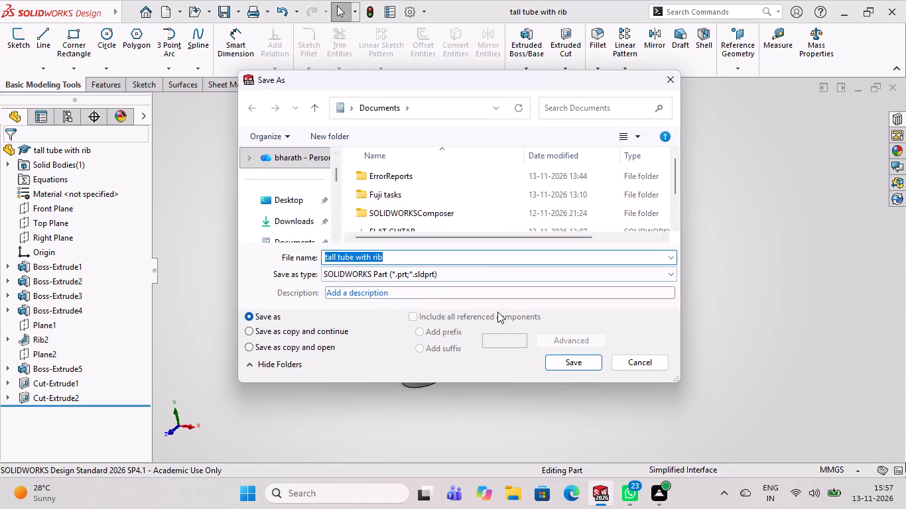
{"action": "scroll", "coordinate": [468, 311], "scroll_direction": "down", "scroll_amount": 2}
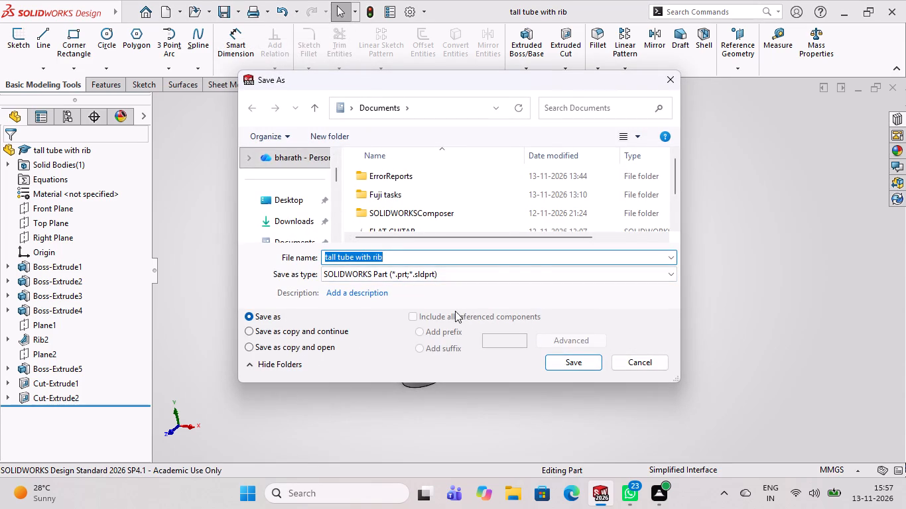
{"action": "left_click", "coordinate": [543, 277]}
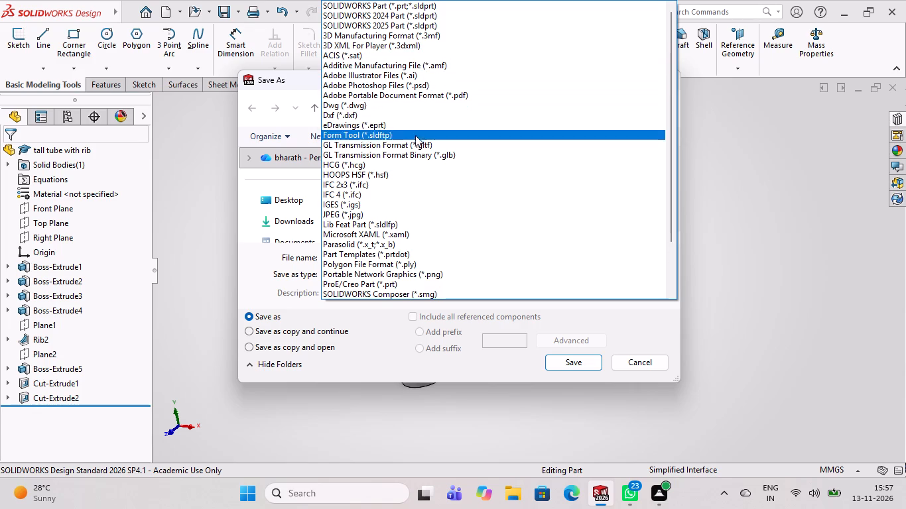
{"action": "left_click", "coordinate": [460, 96]}
{"action": "scroll", "coordinate": [509, 347], "scroll_direction": "down", "scroll_amount": 2}
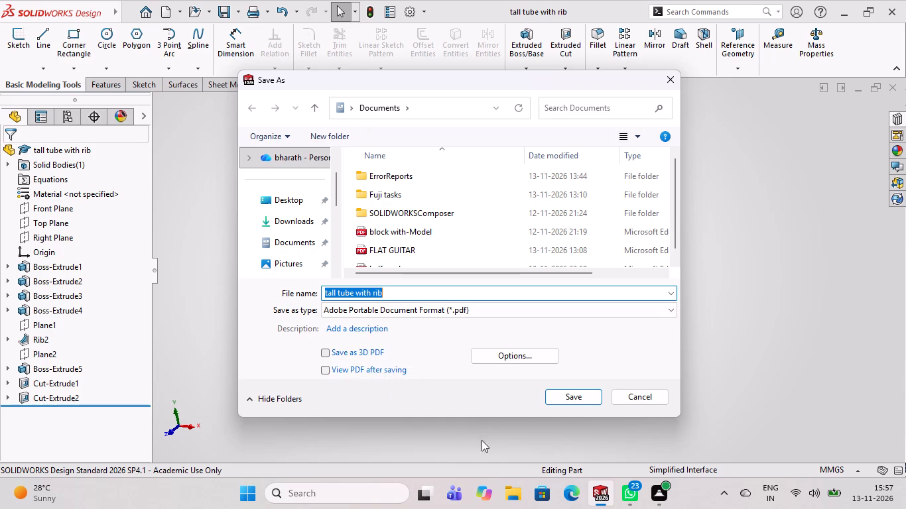
{"action": "left_click", "coordinate": [581, 395]}
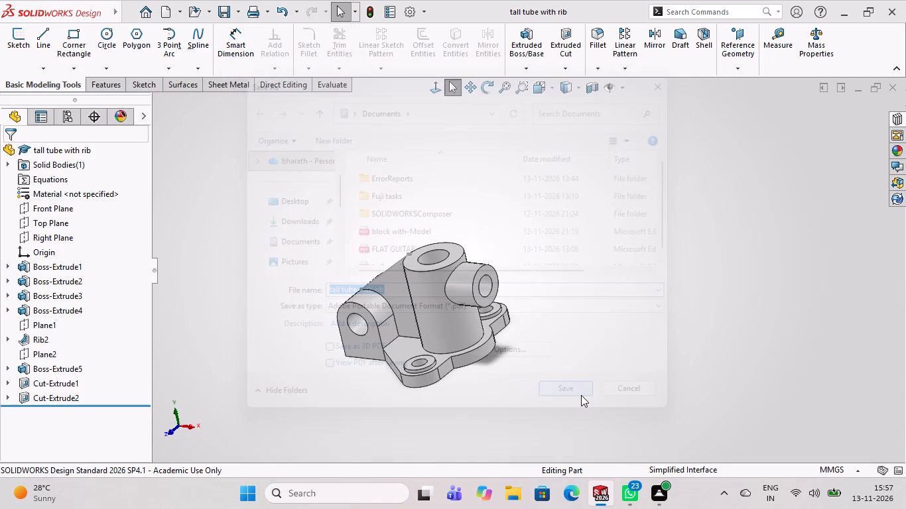